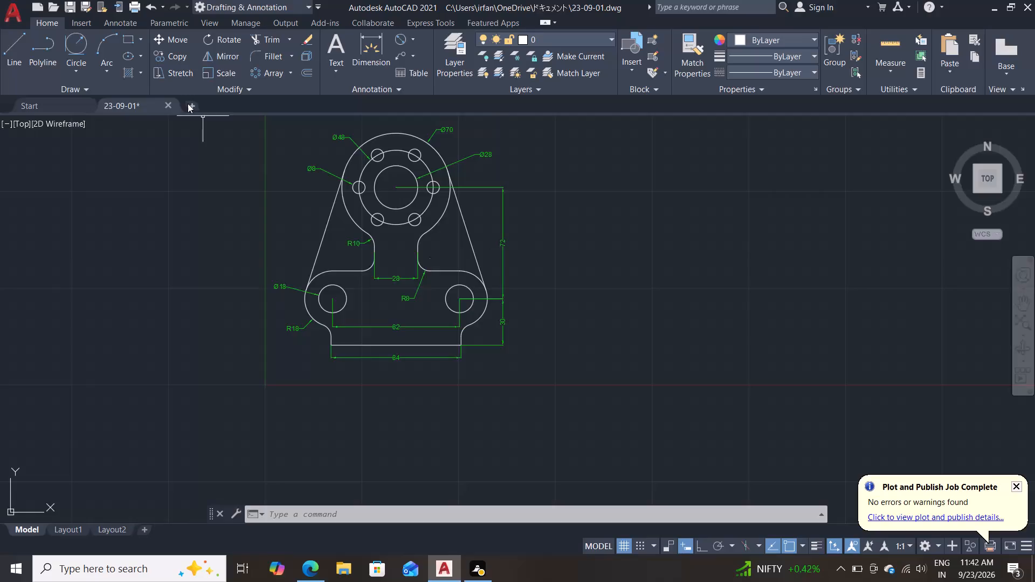
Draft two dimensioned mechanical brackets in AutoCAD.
Start a new blank drawing and close the 23-09-01 drawing.
left_click(188, 103)
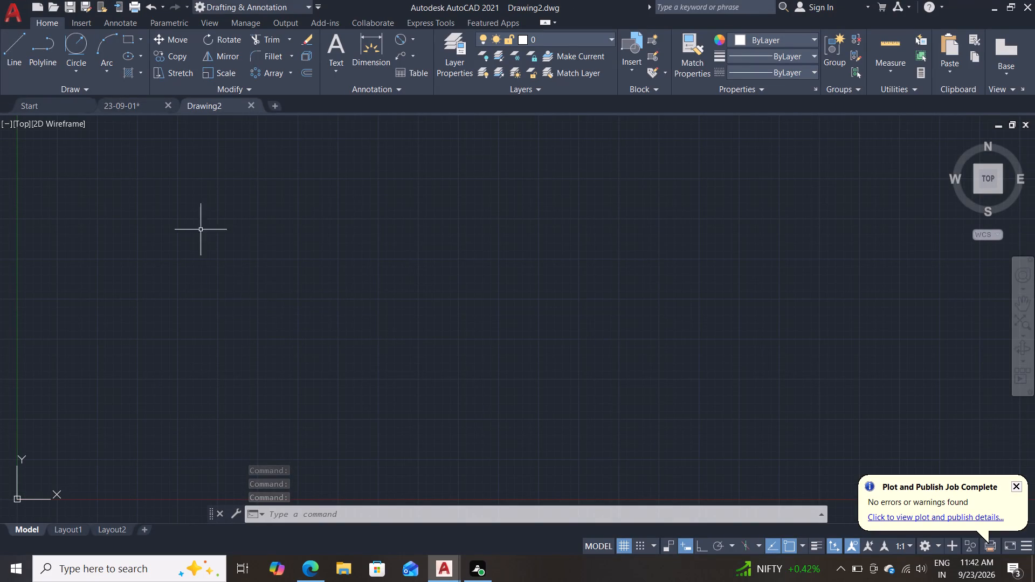
left_click(166, 102)
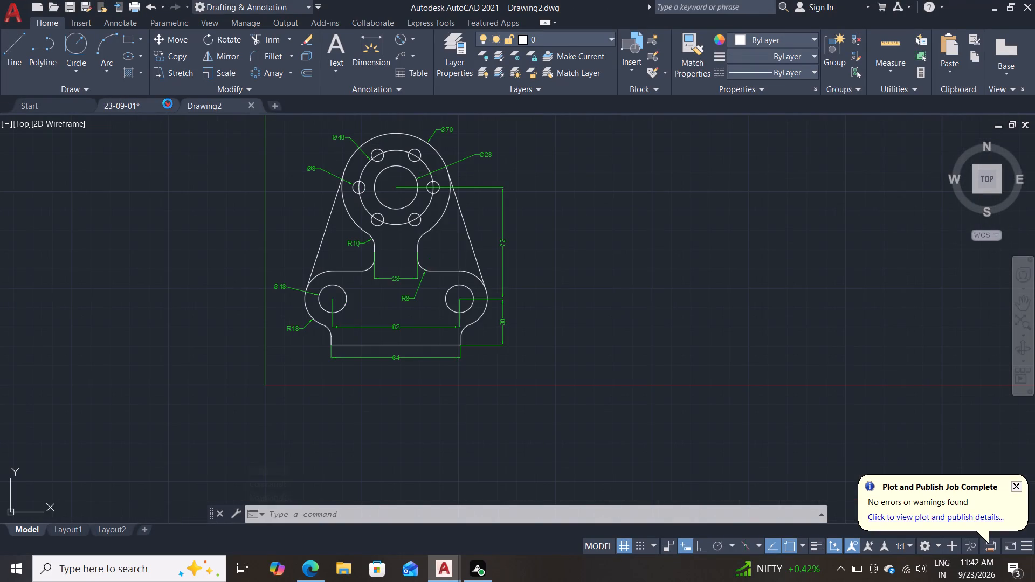
left_click(567, 311)
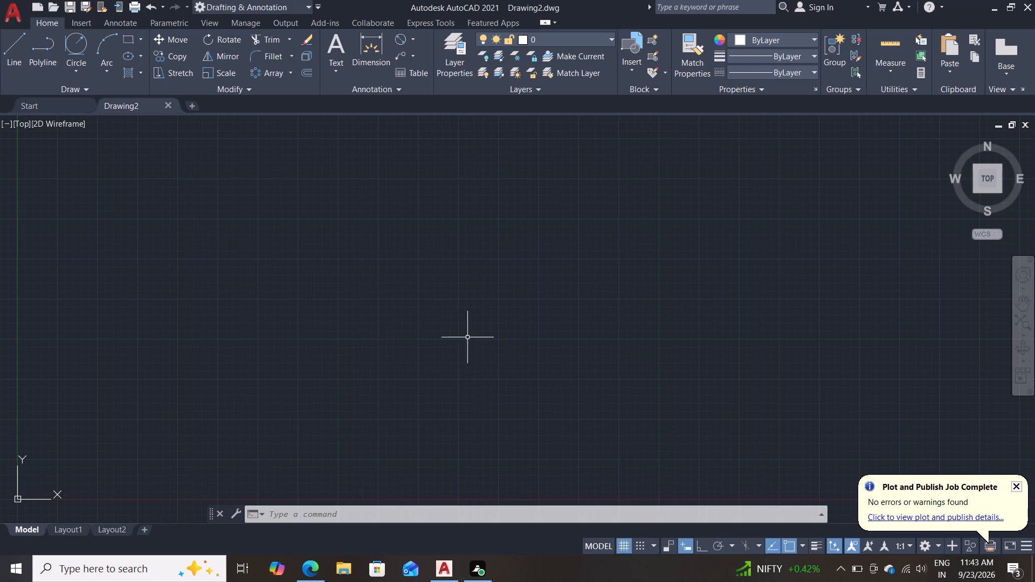
Configure the drawing units to decimal length with 0.0 precision and millimetres as the insertion scale.
type("un")
key("Return")
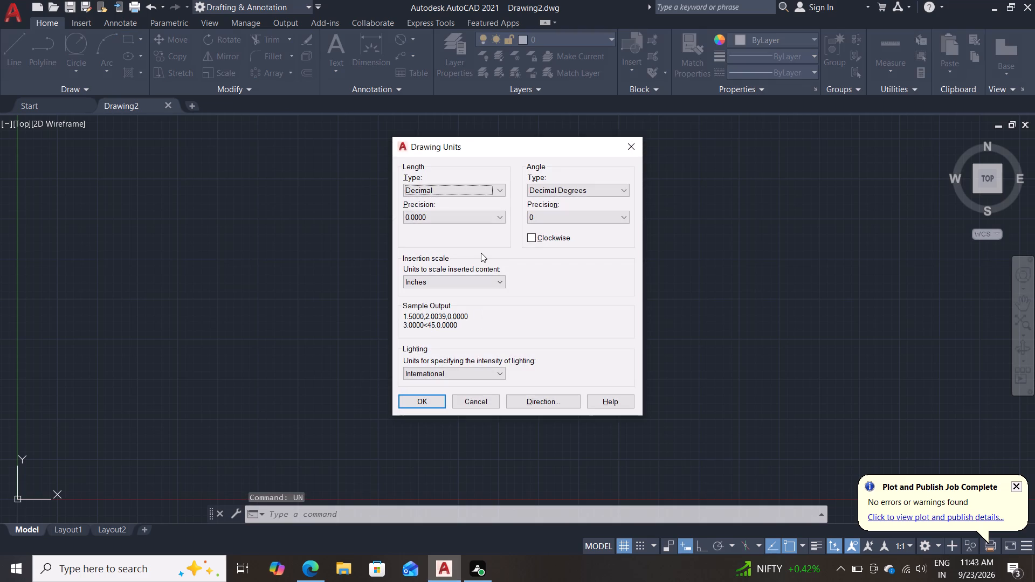
left_click(504, 189)
left_click(453, 211)
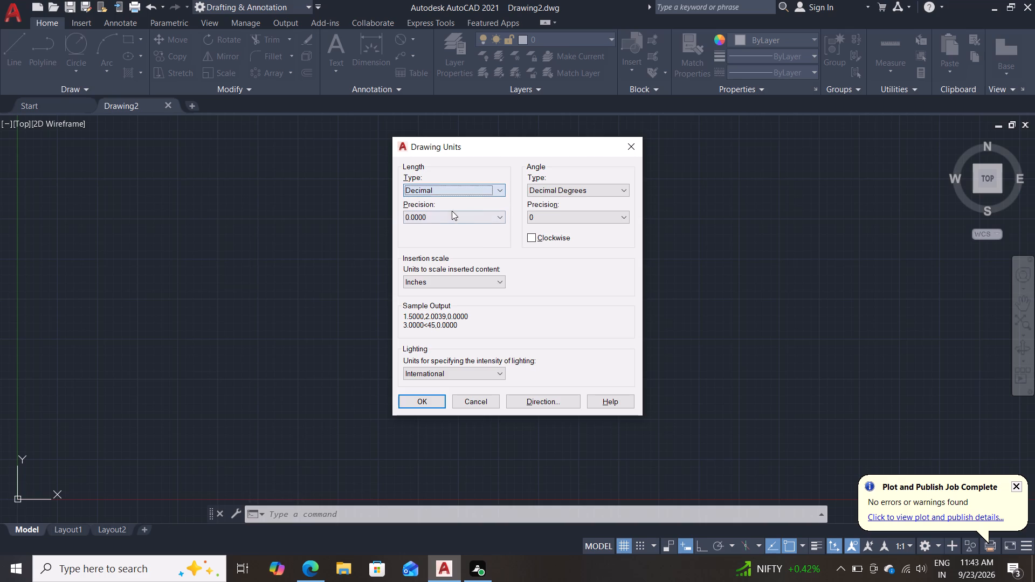
left_click(443, 214)
left_click(413, 239)
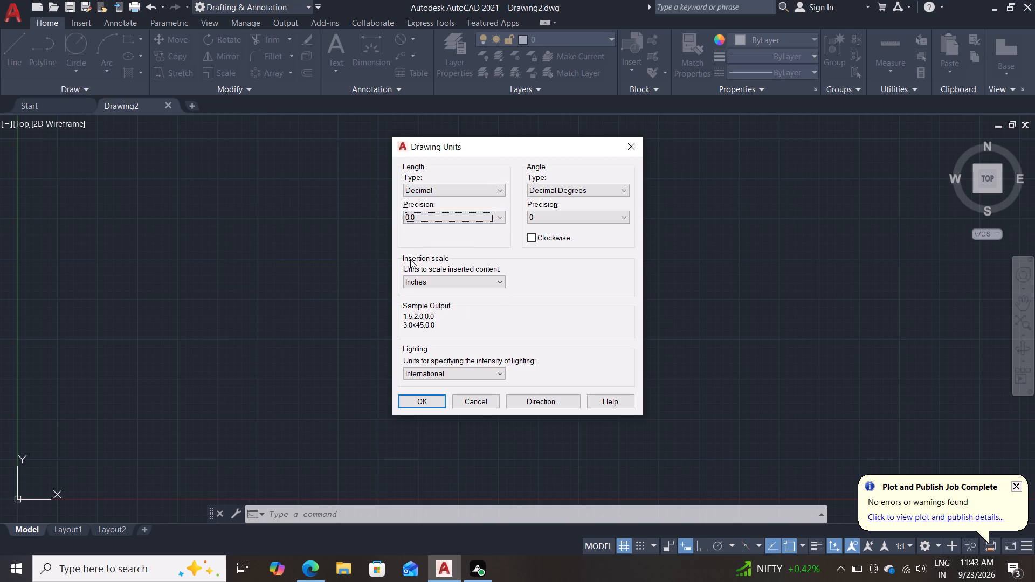
left_click(410, 282)
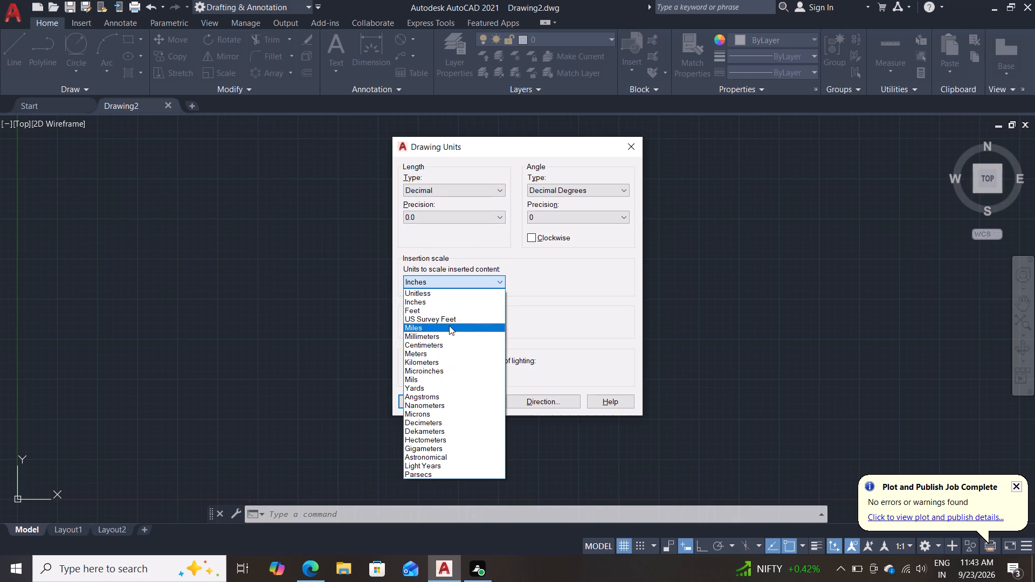
left_click(447, 335)
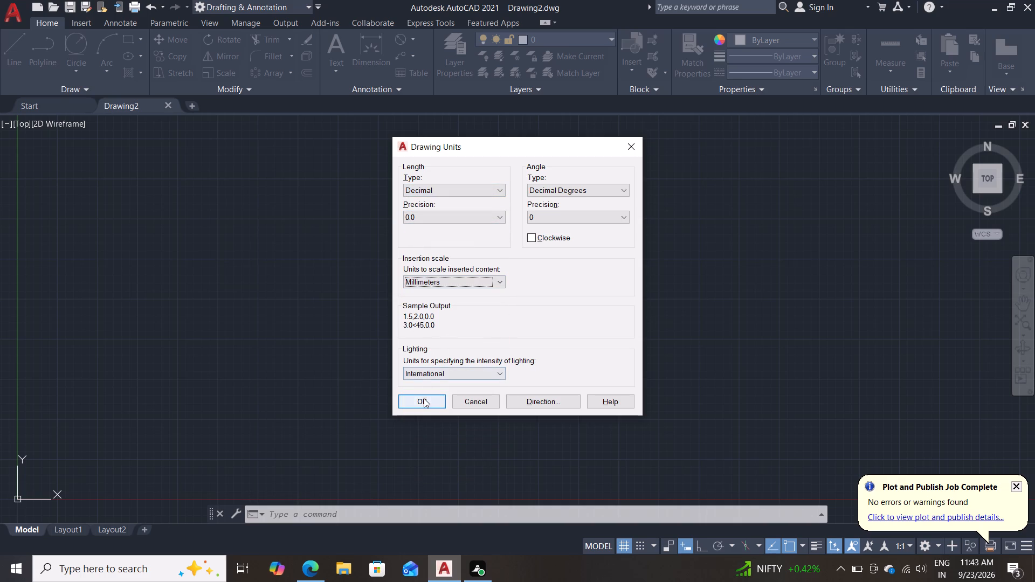
left_click(424, 399)
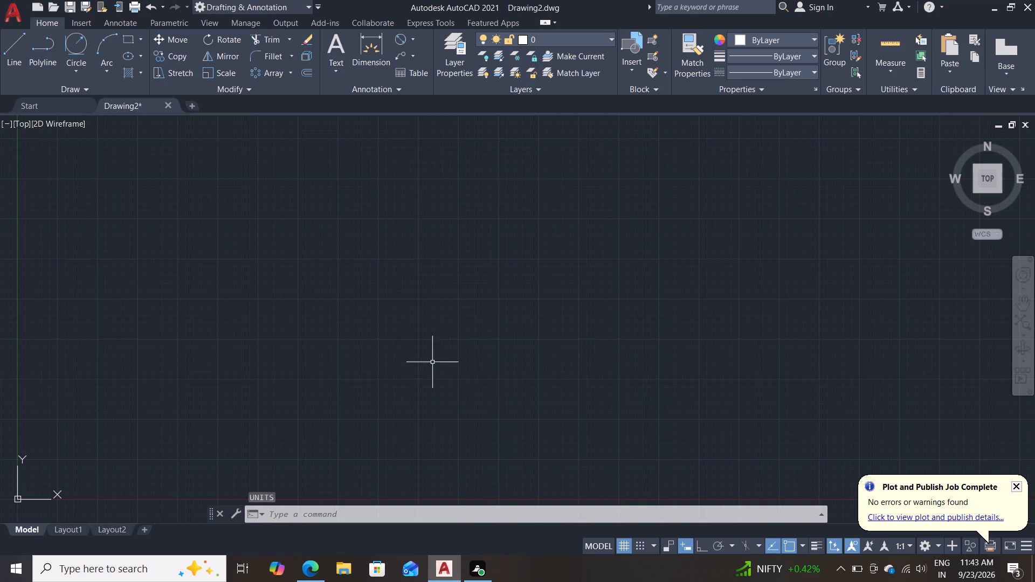
Open the Standard dimension style for modification.
key("d")
key("Return")
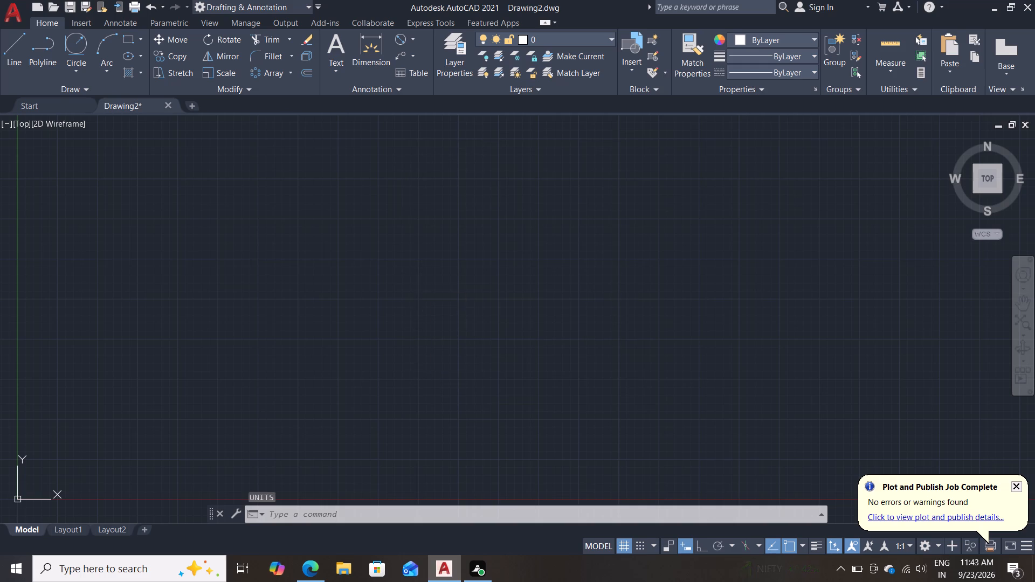
left_click(664, 257)
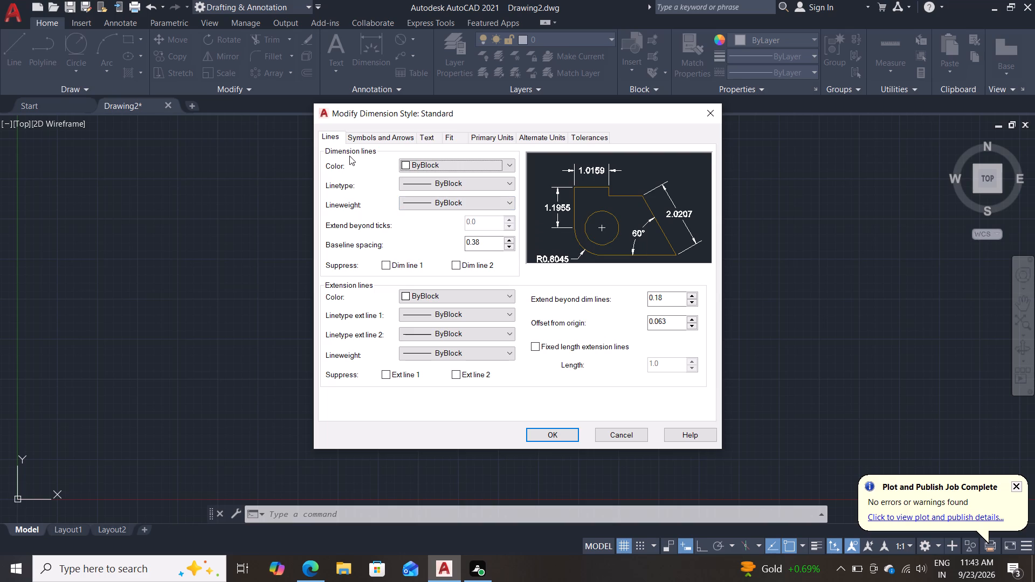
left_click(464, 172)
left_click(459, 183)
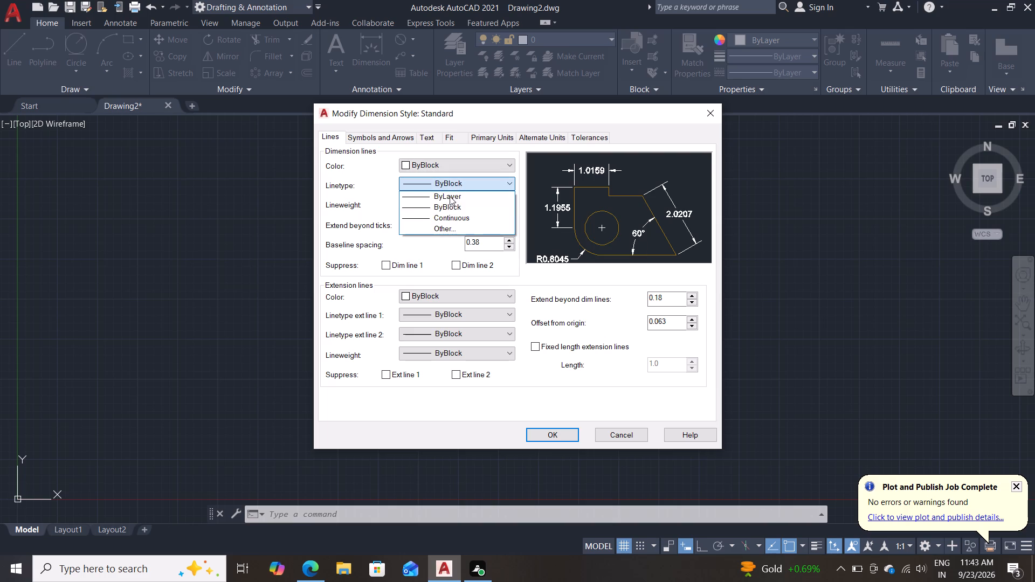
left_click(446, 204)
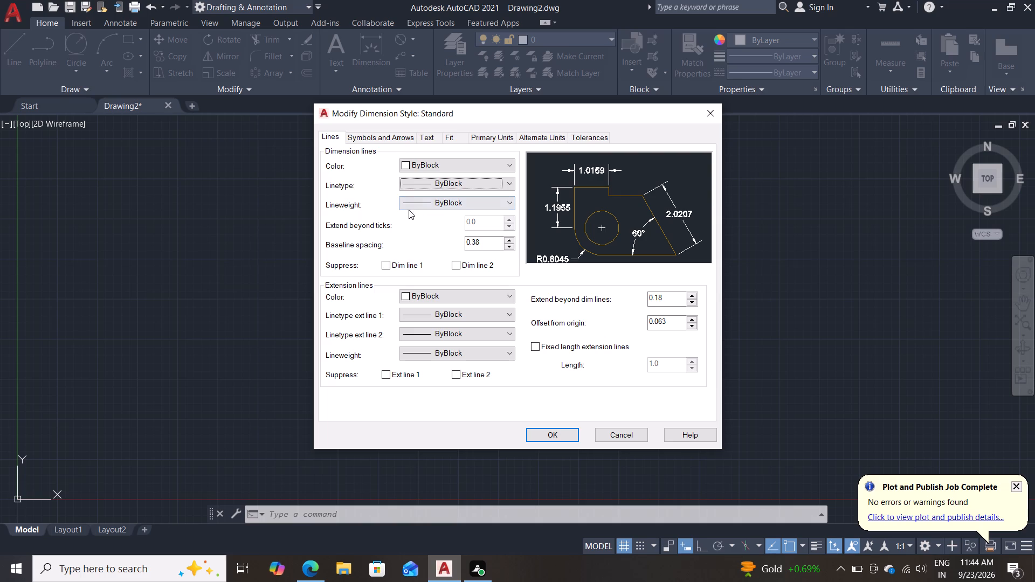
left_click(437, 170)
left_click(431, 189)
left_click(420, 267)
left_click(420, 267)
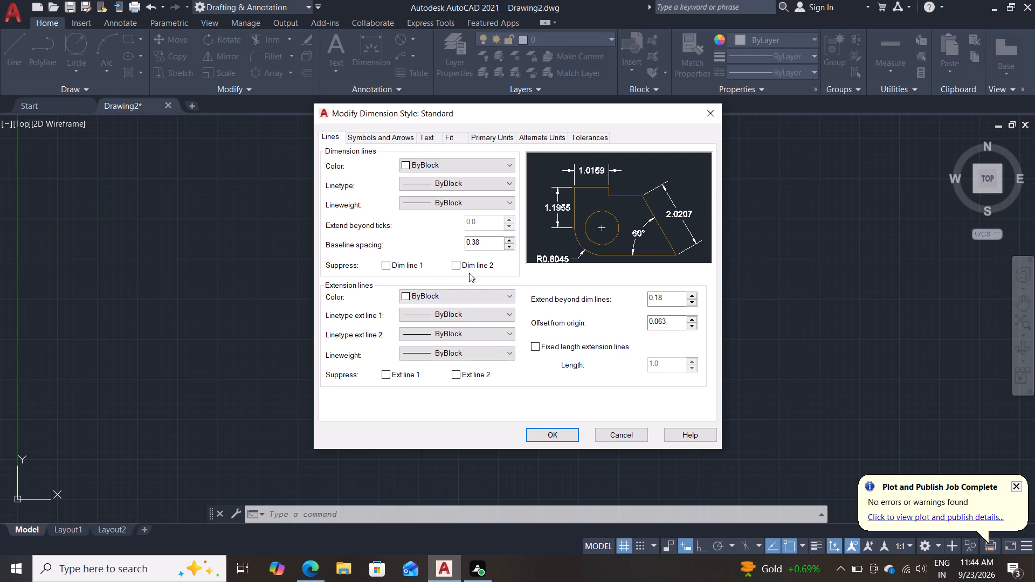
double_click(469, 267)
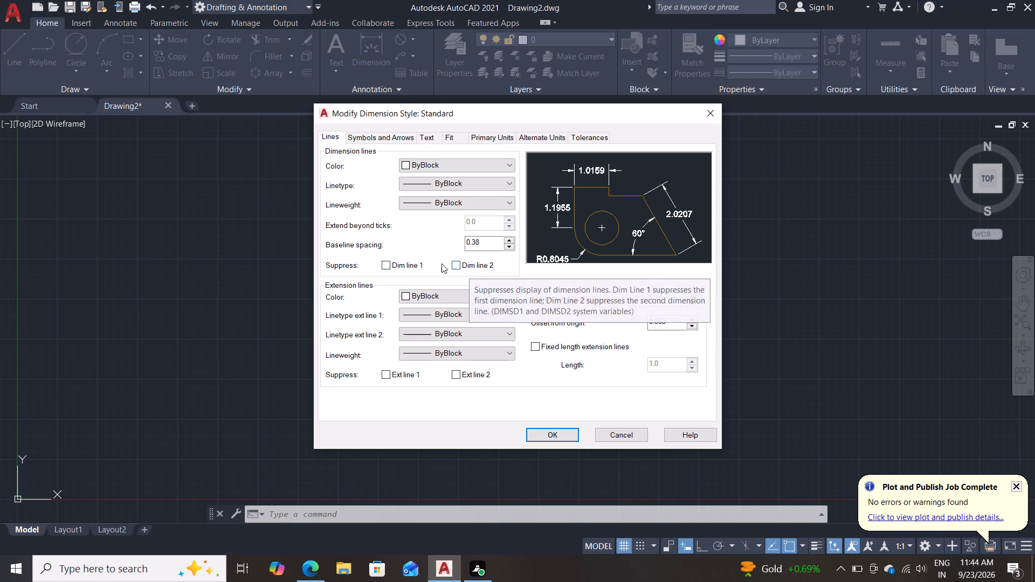
Set the arrow size of the Standard dimension style to 3.
left_click(385, 138)
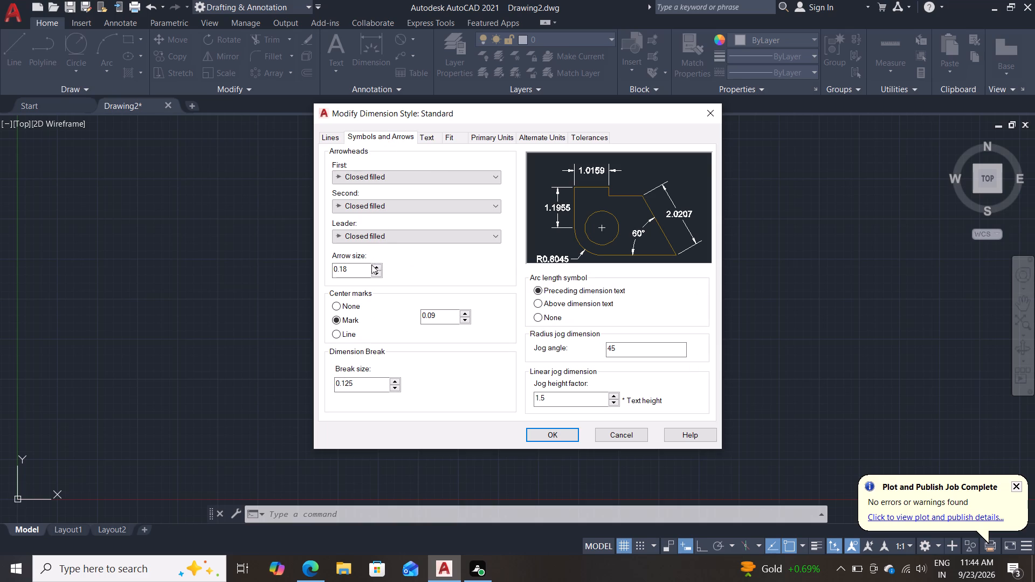
left_click_drag(371, 267, 313, 272)
left_click_drag(354, 268, 274, 268)
left_click_drag(274, 268, 271, 268)
key("3")
key("Return")
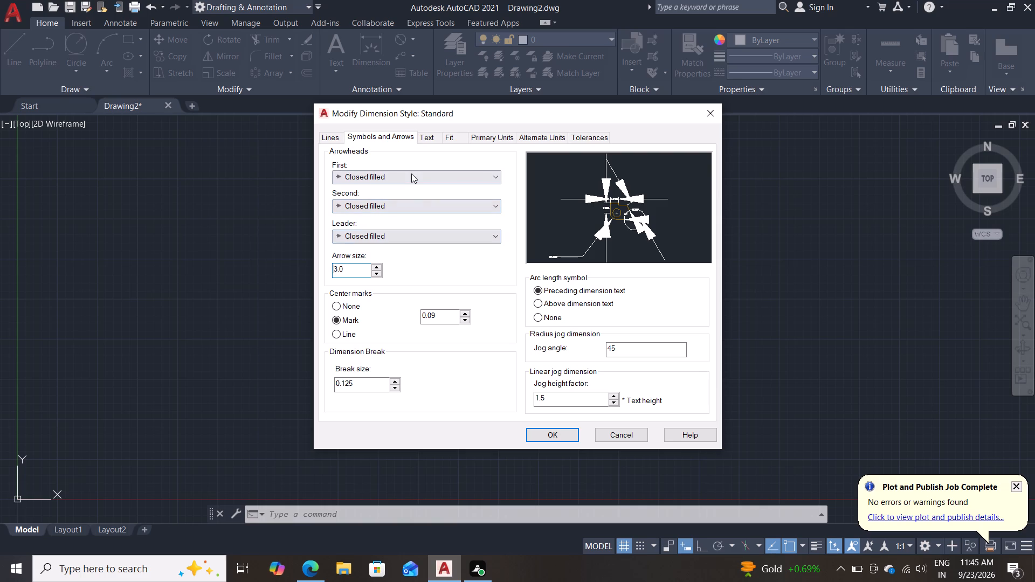
Set the text height of the Standard dimension style to 3.
left_click(424, 141)
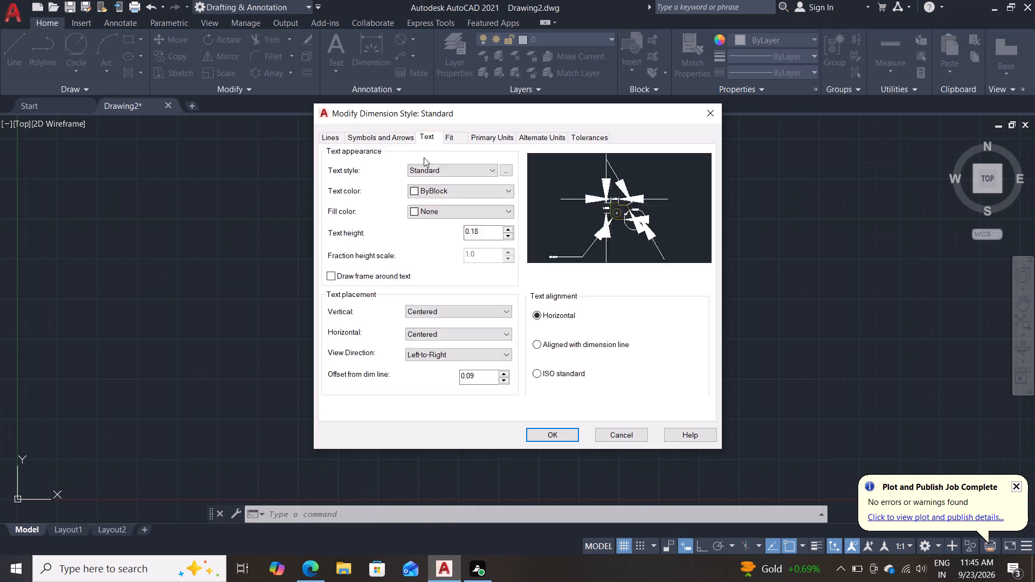
left_click_drag(493, 231, 410, 233)
right_click_drag(493, 231, 410, 233)
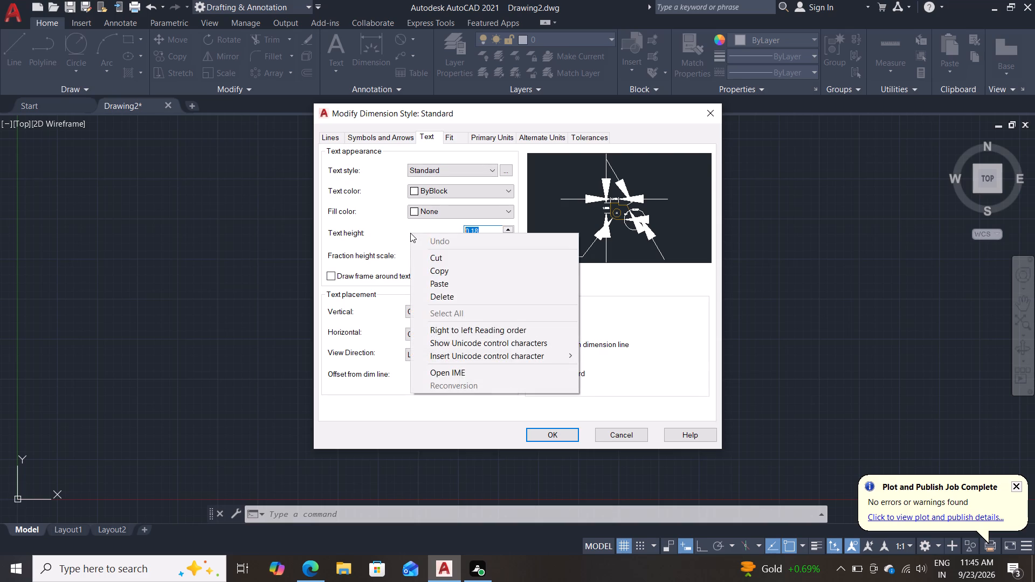
left_click(389, 237)
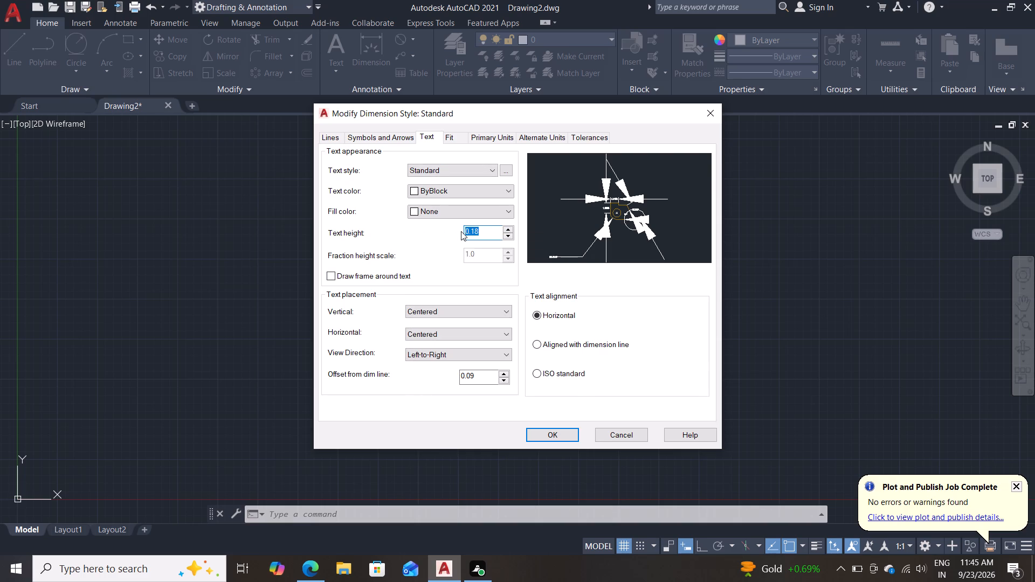
key("3")
key("Return")
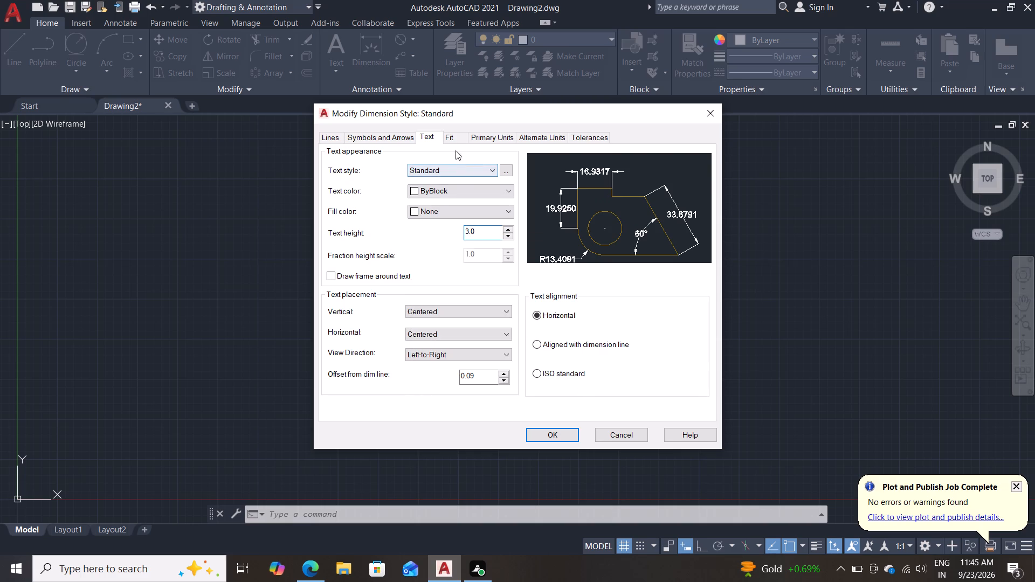
Set the style's linear dimension precision to 0.0 with trailing zeros suppressed, and save the dimension style changes.
left_click(453, 141)
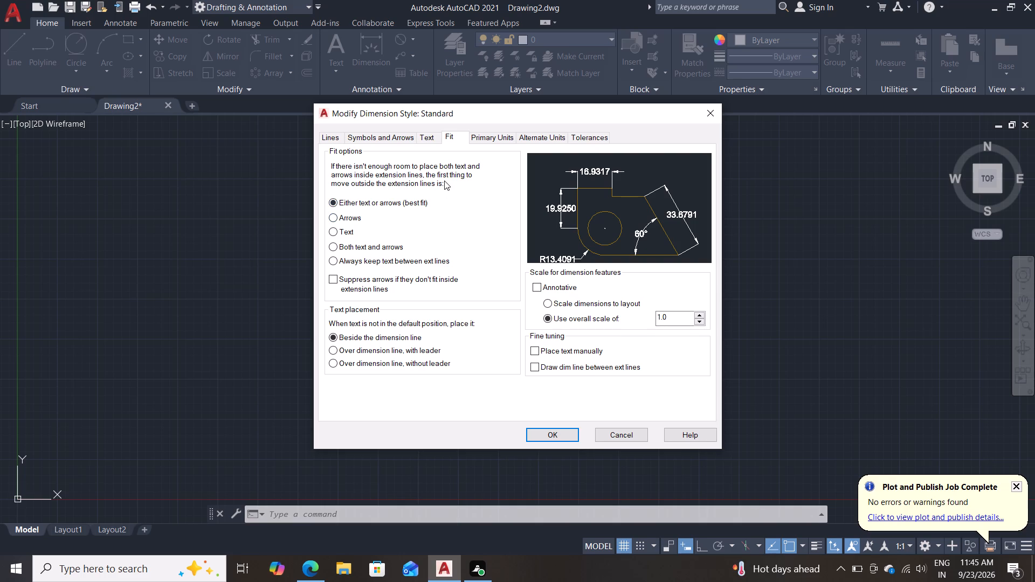
left_click(485, 143)
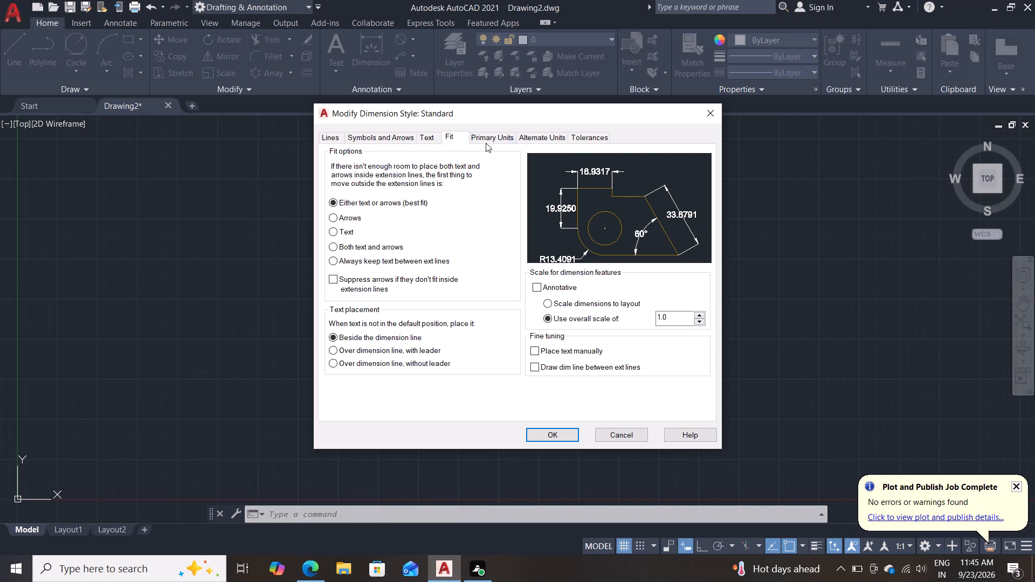
left_click(488, 138)
left_click(443, 186)
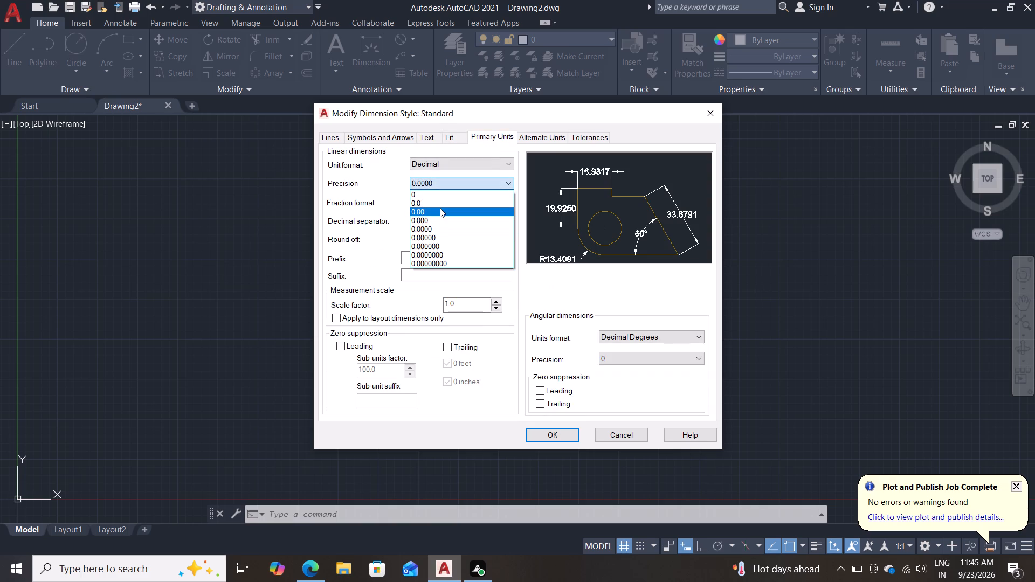
left_click(440, 200)
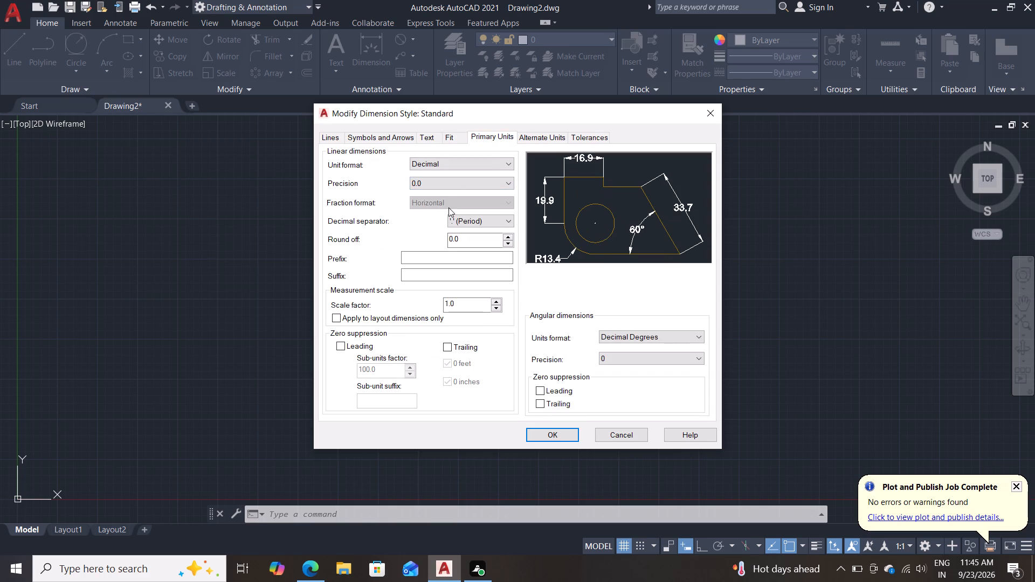
left_click(457, 347)
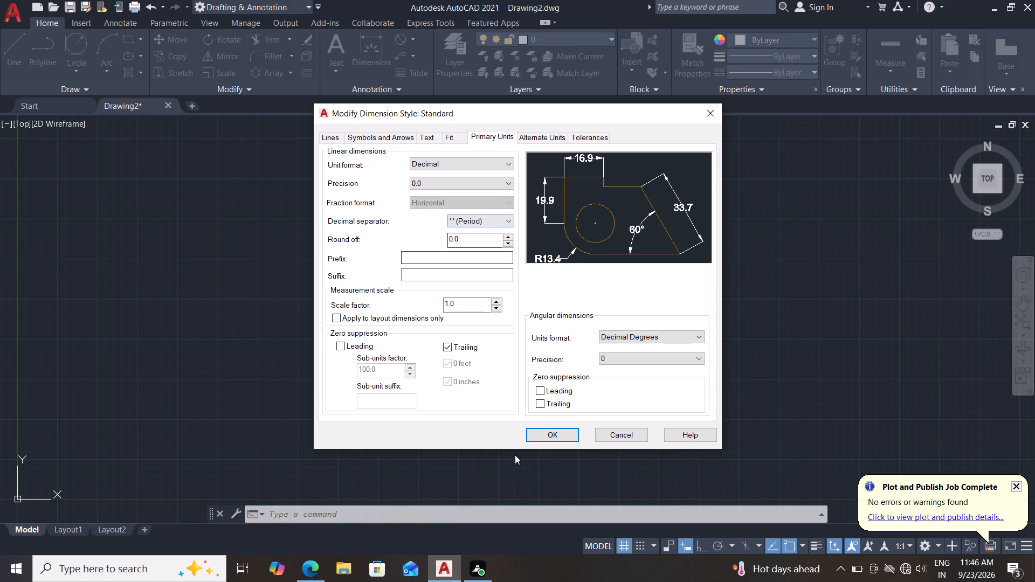
left_click(534, 430)
left_click(606, 380)
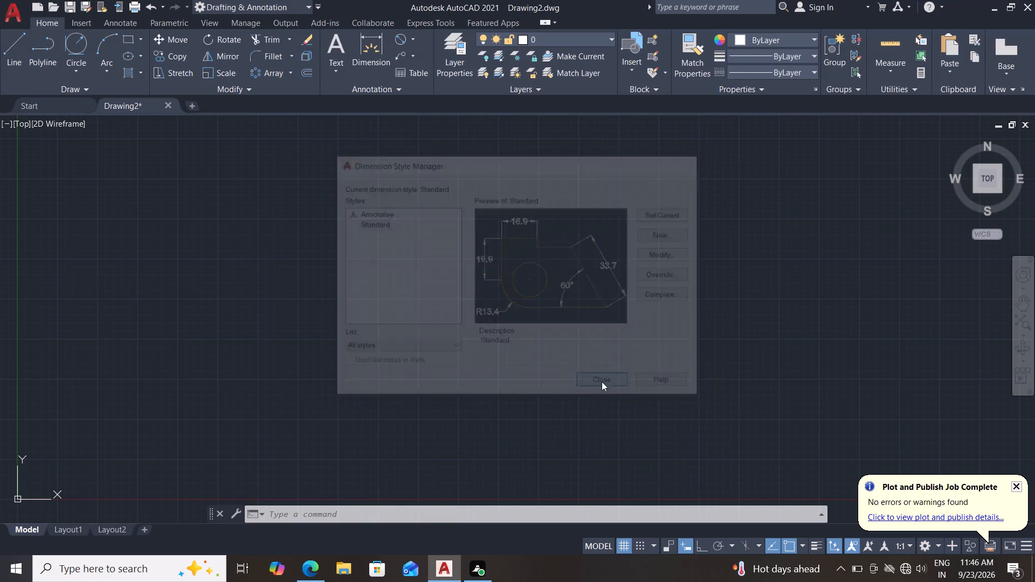
Draw a 28 mm diameter circle centred about 19 mm right of and 19 mm above the origin.
left_click(81, 77)
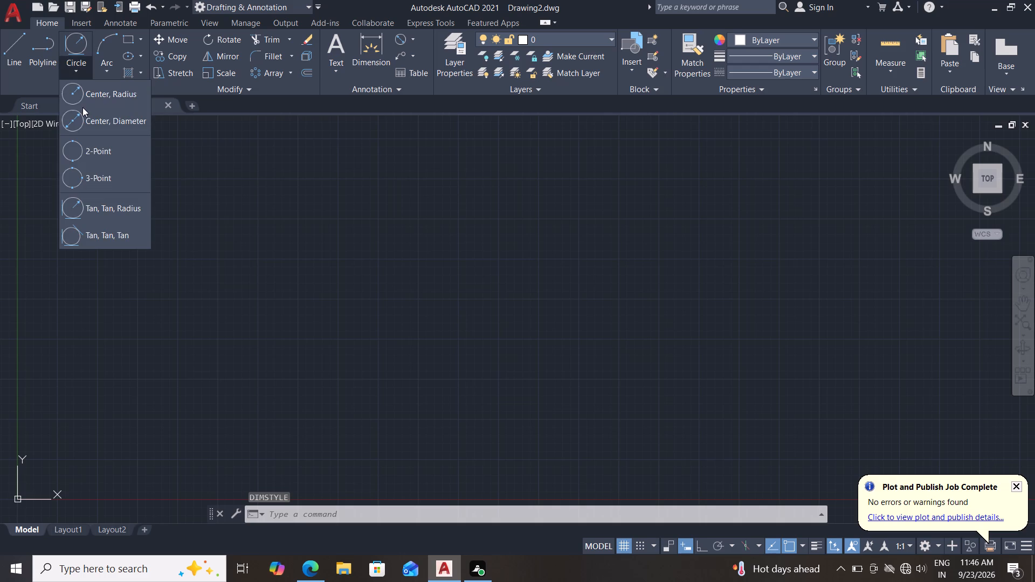
left_click(82, 107)
left_click(96, 100)
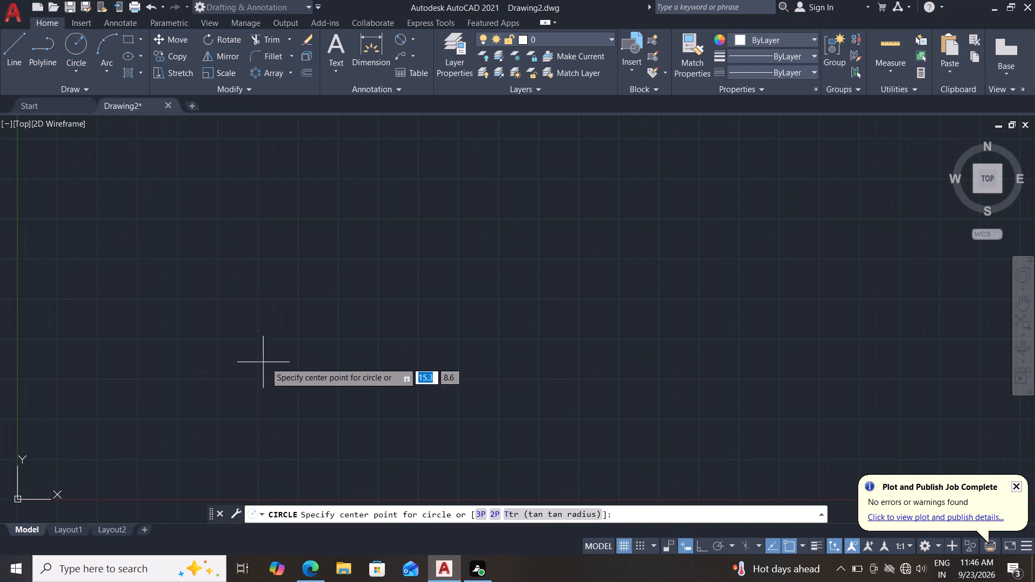
scroll(321, 342, "down", 1)
scroll(321, 342, "up", 1)
scroll(321, 342, "down", 2)
middle_click_drag(362, 302, 264, 365)
scroll(308, 331, "down", 2)
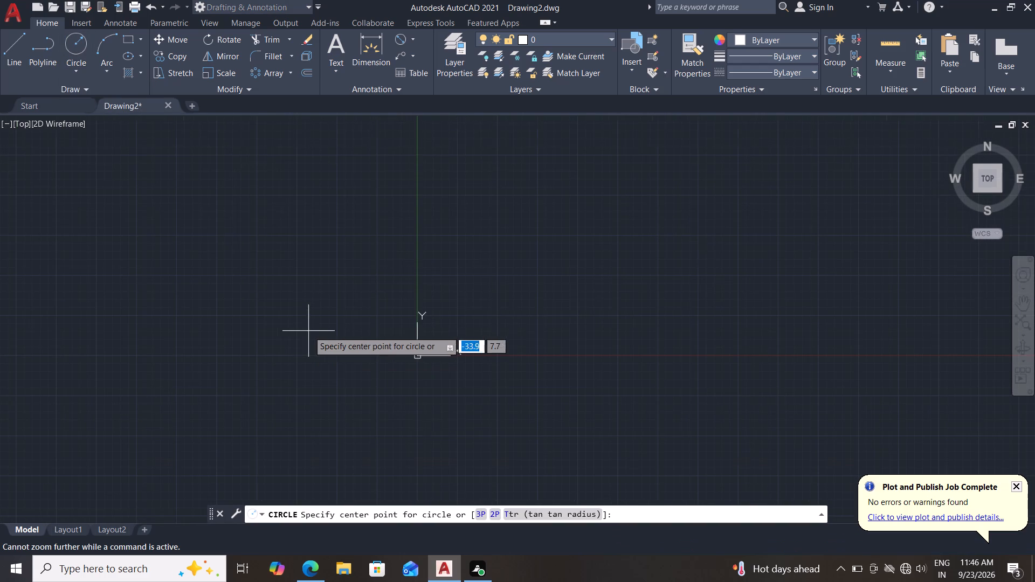
scroll(308, 331, "down", 1)
middle_click_drag(477, 269, 375, 308)
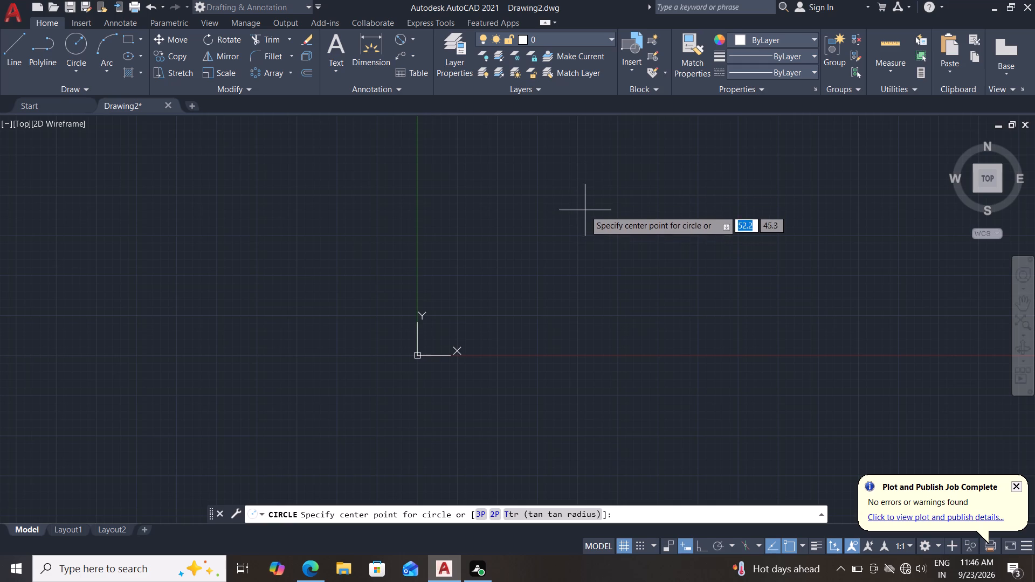
left_click(479, 295)
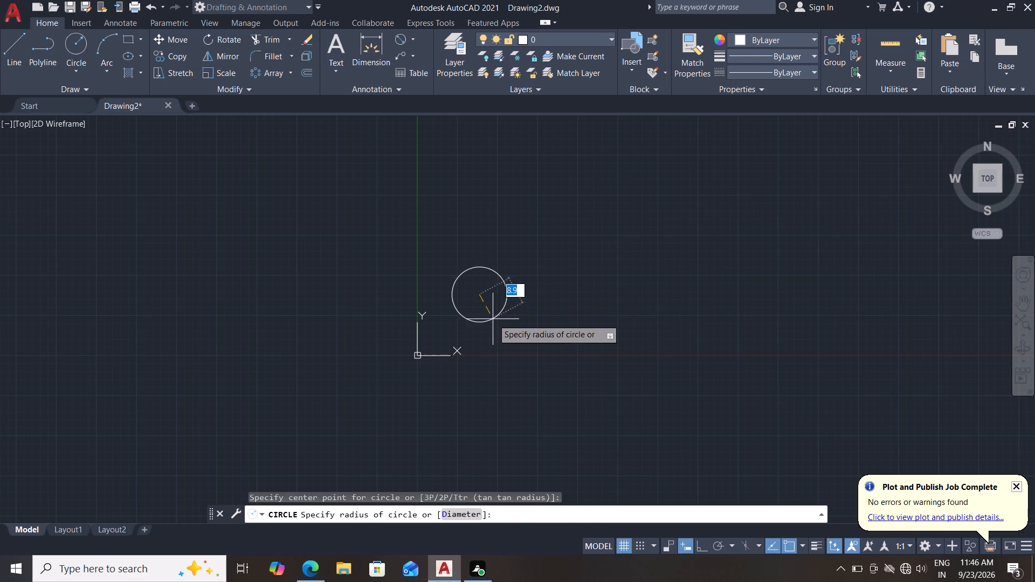
key("d")
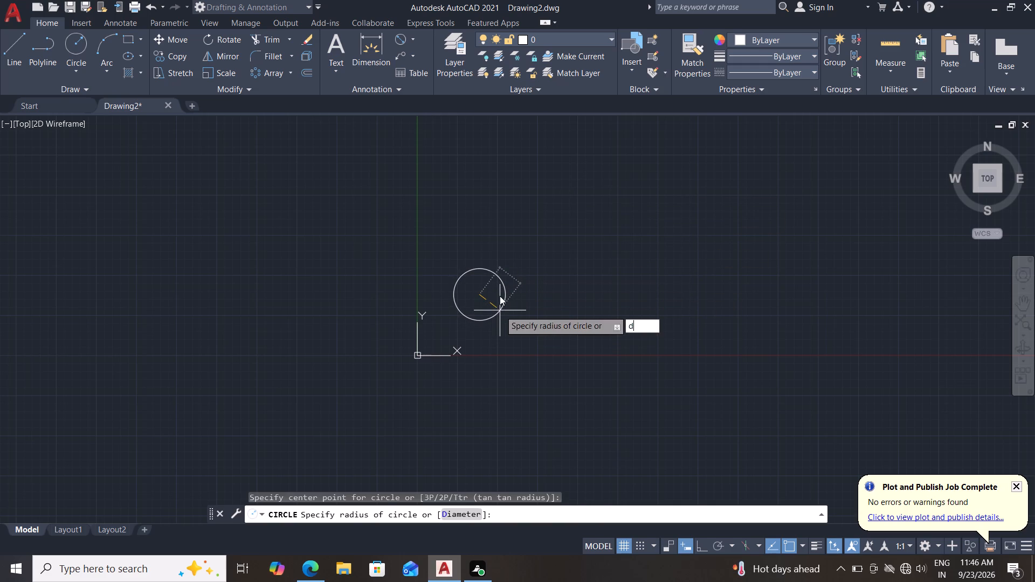
key("Return")
type("28")
key("Return")
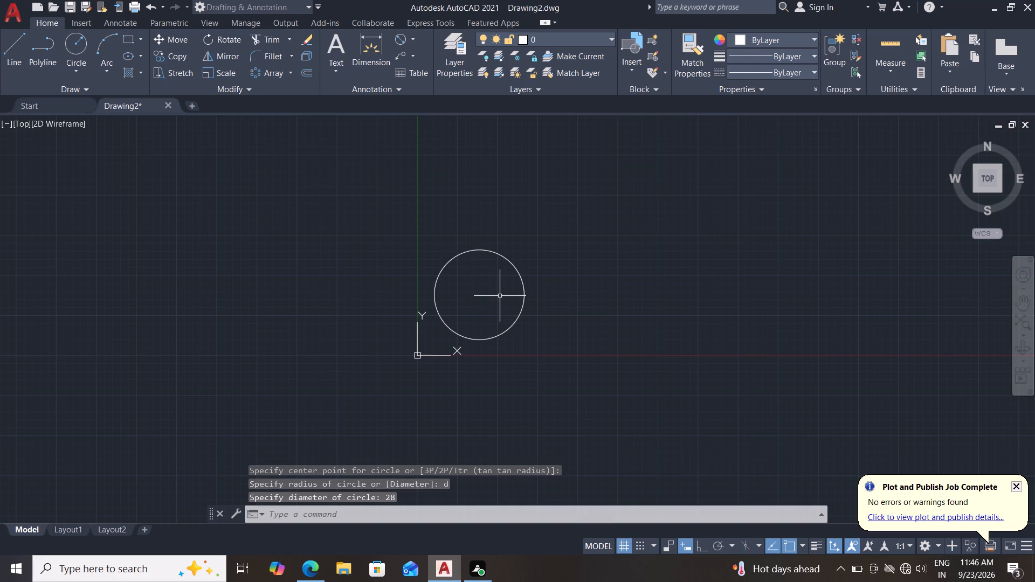
Draw a concentric circle of radius 27 mm around the 28 mm diameter circle.
left_click(83, 45)
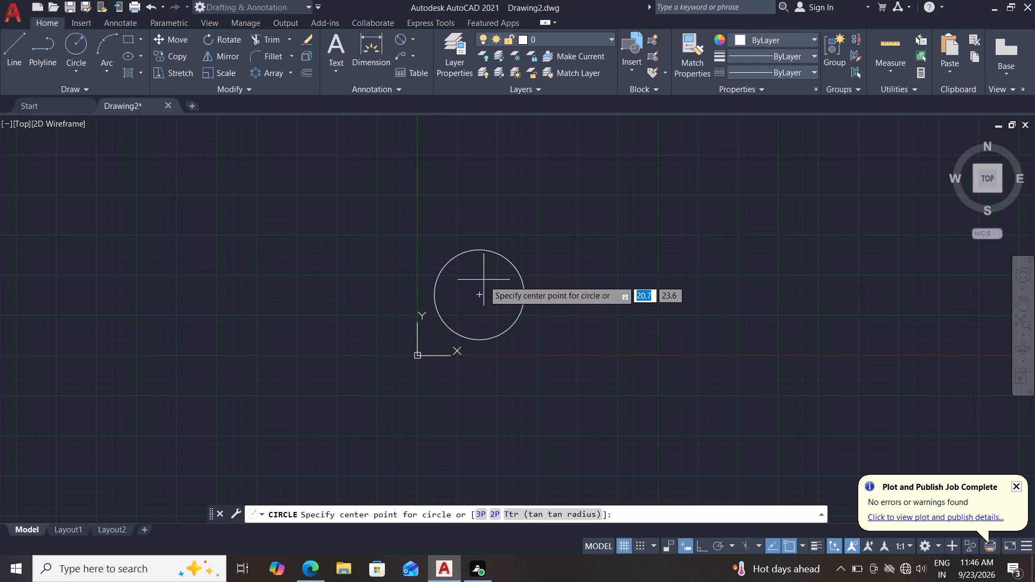
left_click(481, 292)
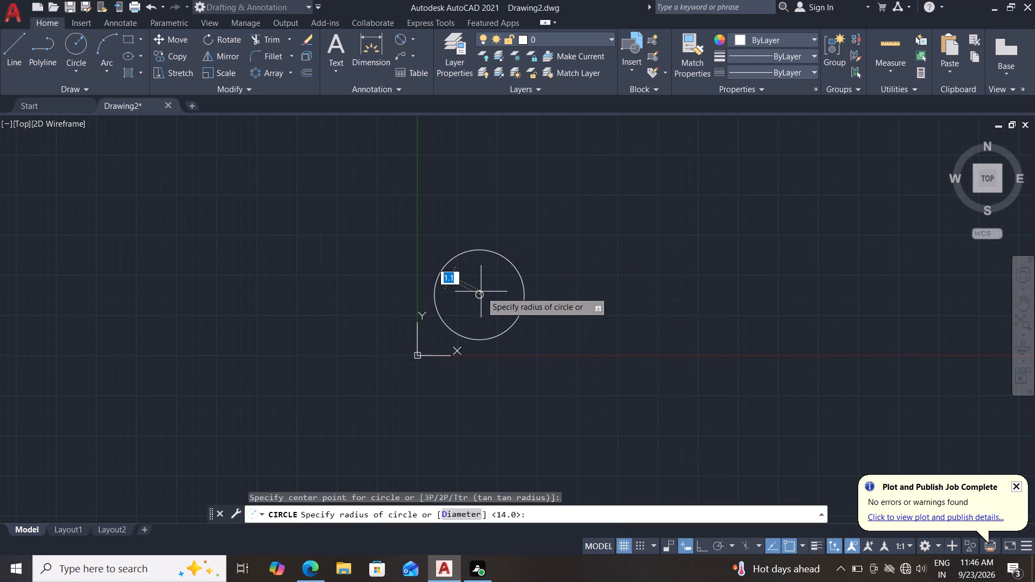
key("2")
key("7")
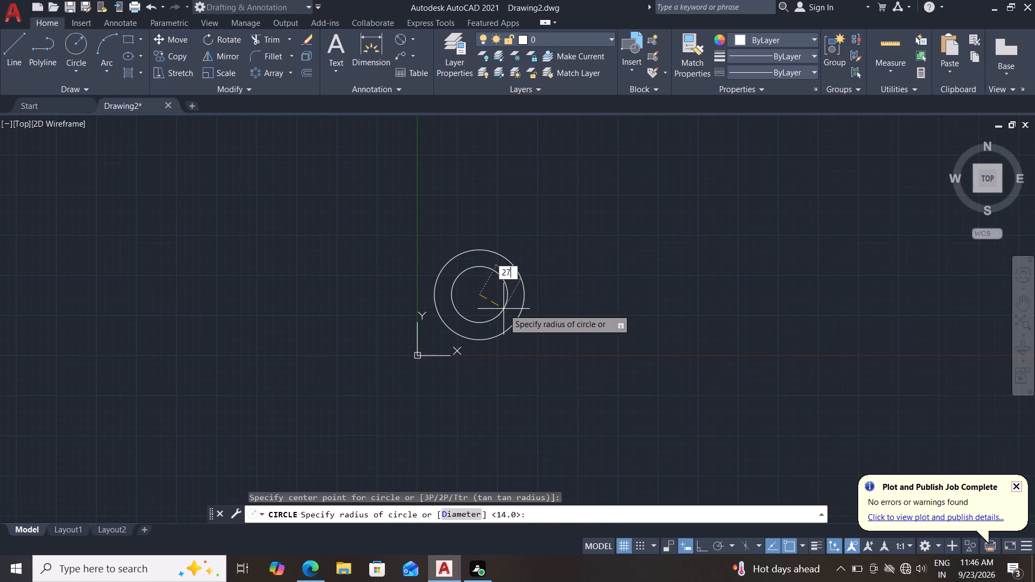
key("Return")
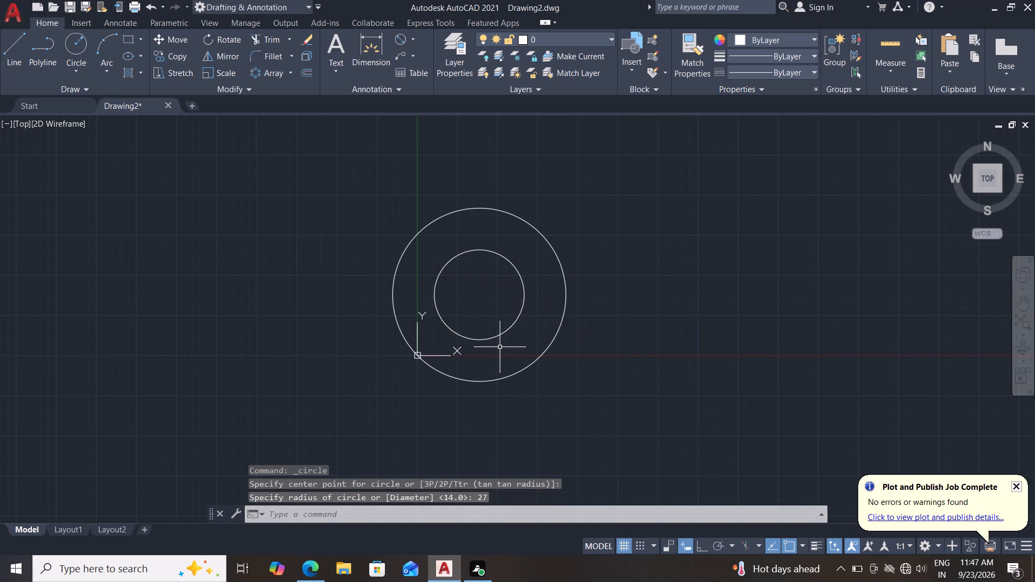
Set the UCS icon to the Noorigin option so it sits away from the drawing's origin.
key("u")
type("cs")
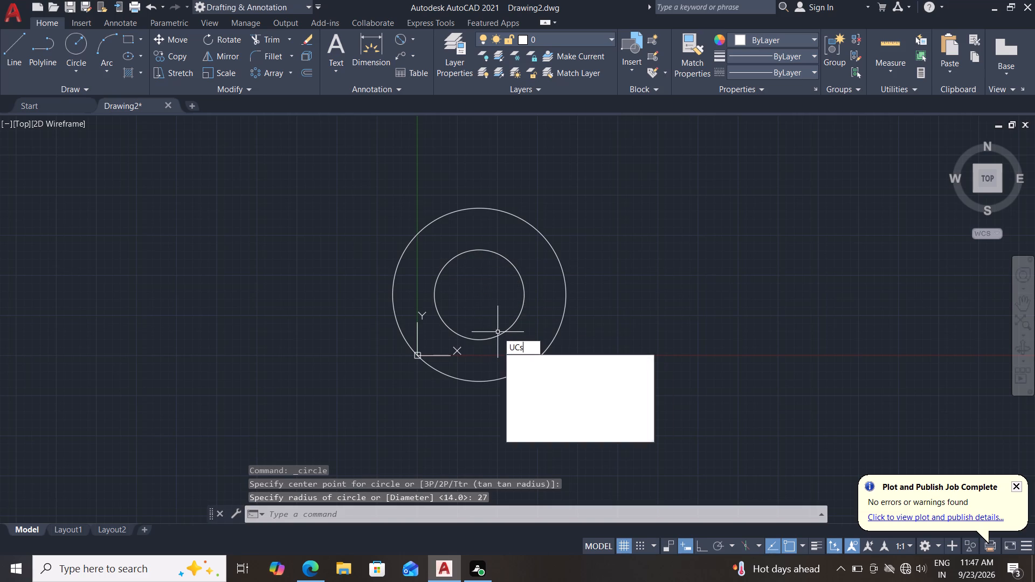
left_click(571, 372)
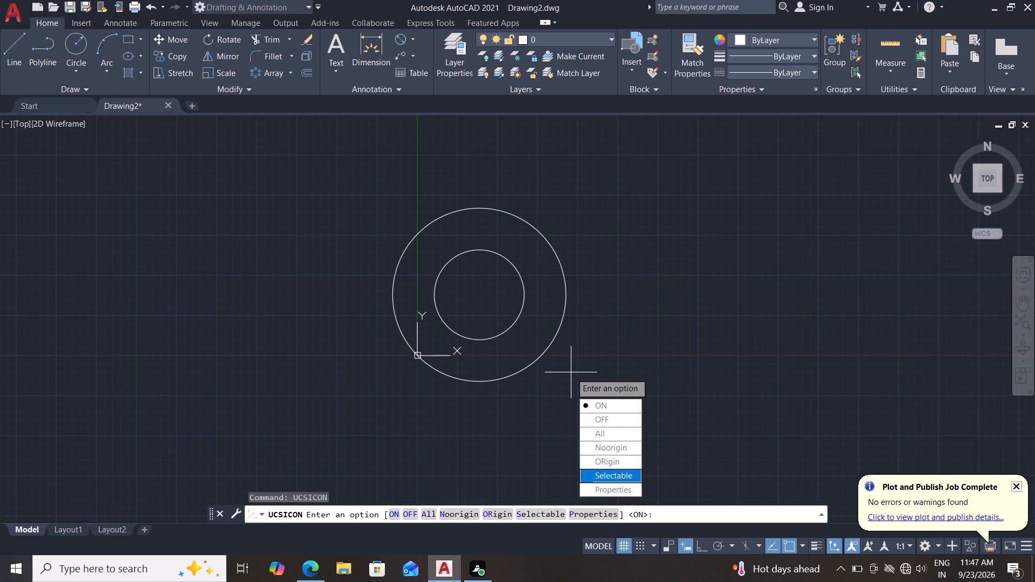
left_click_drag(624, 449, 571, 374)
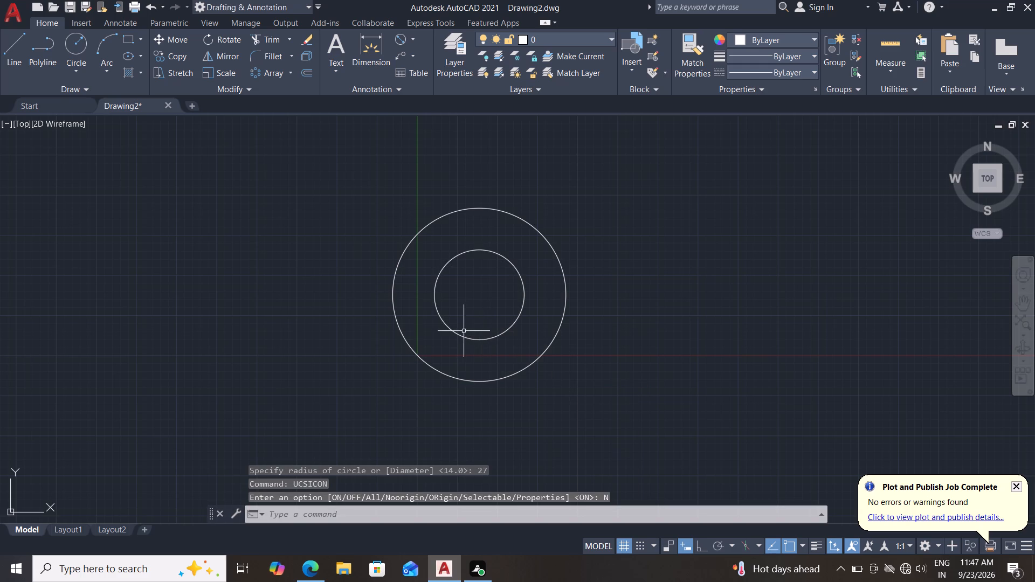
With Ortho on, draw a 60 mm horizontal line to the right from the common centre of the two circles.
left_click(9, 56)
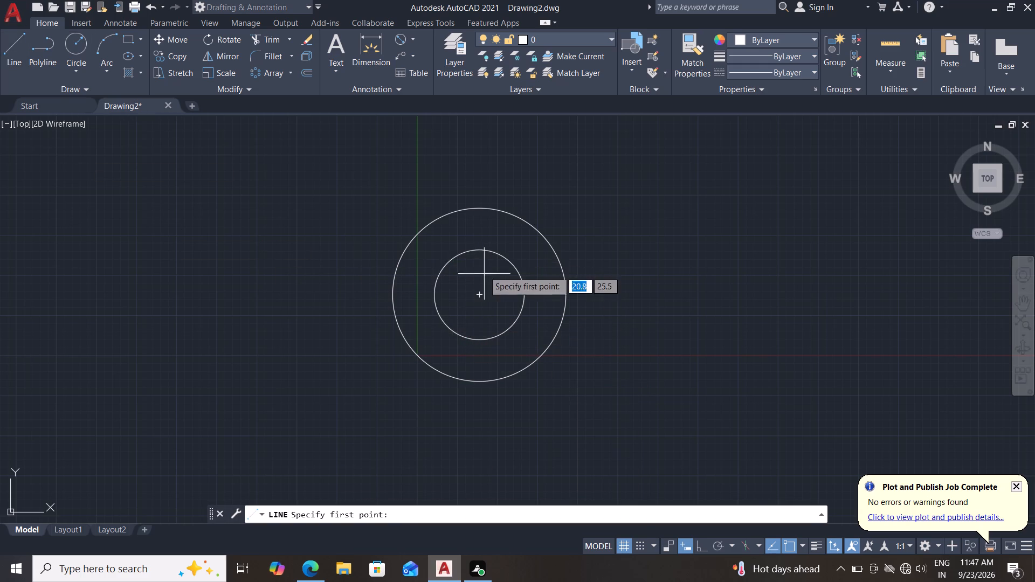
left_click(477, 295)
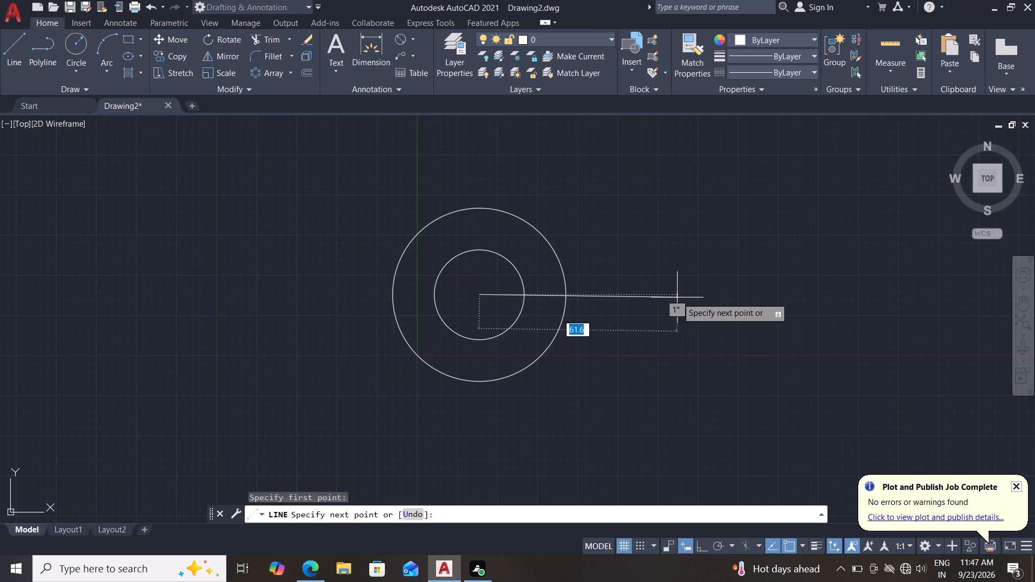
key("F8")
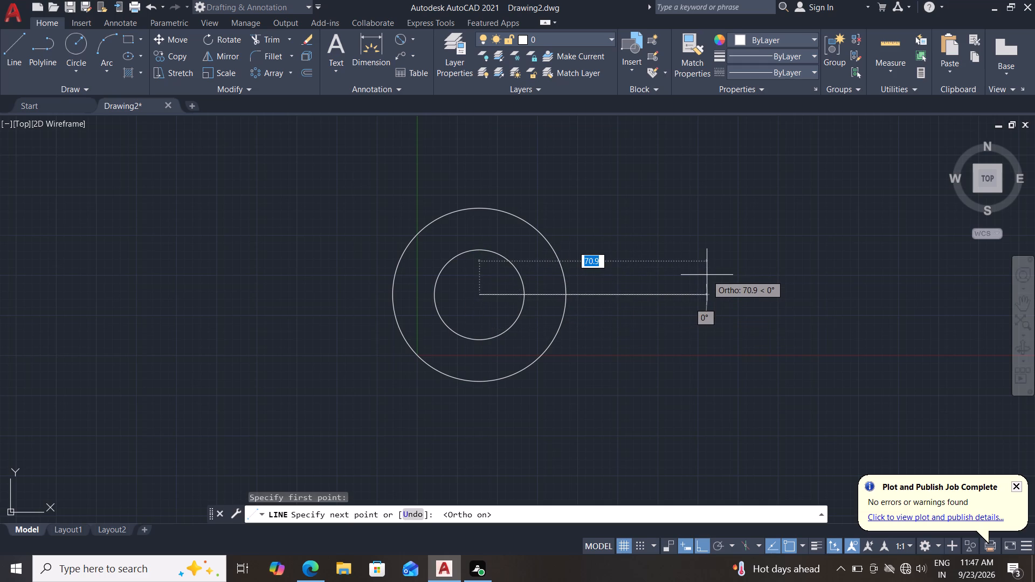
type("60")
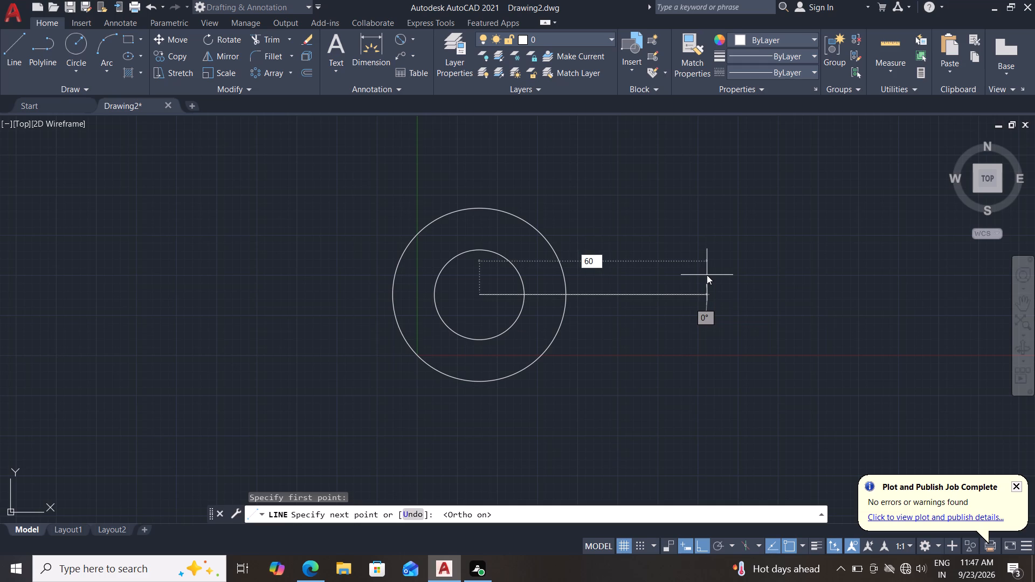
key("Return")
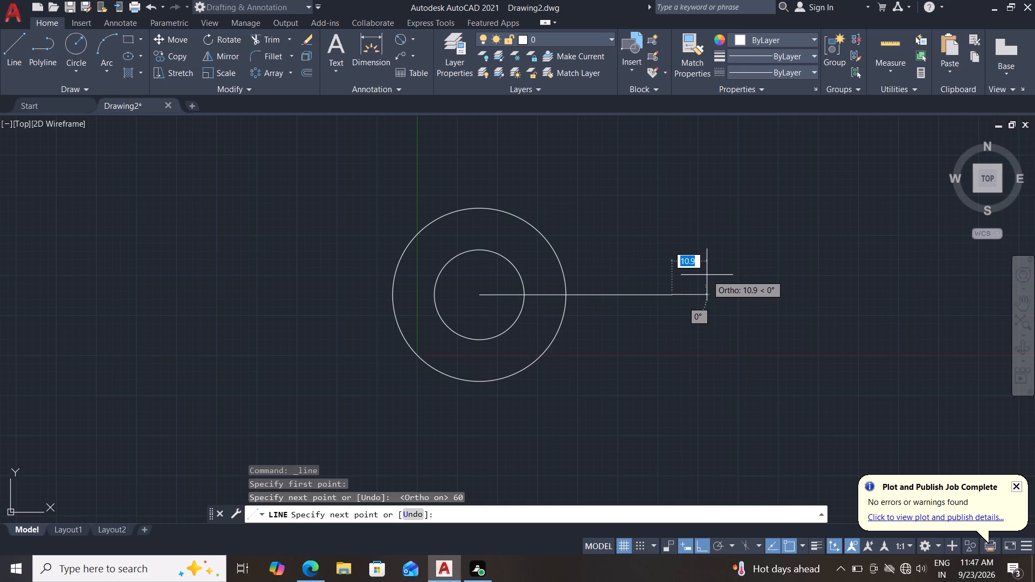
key("Escape")
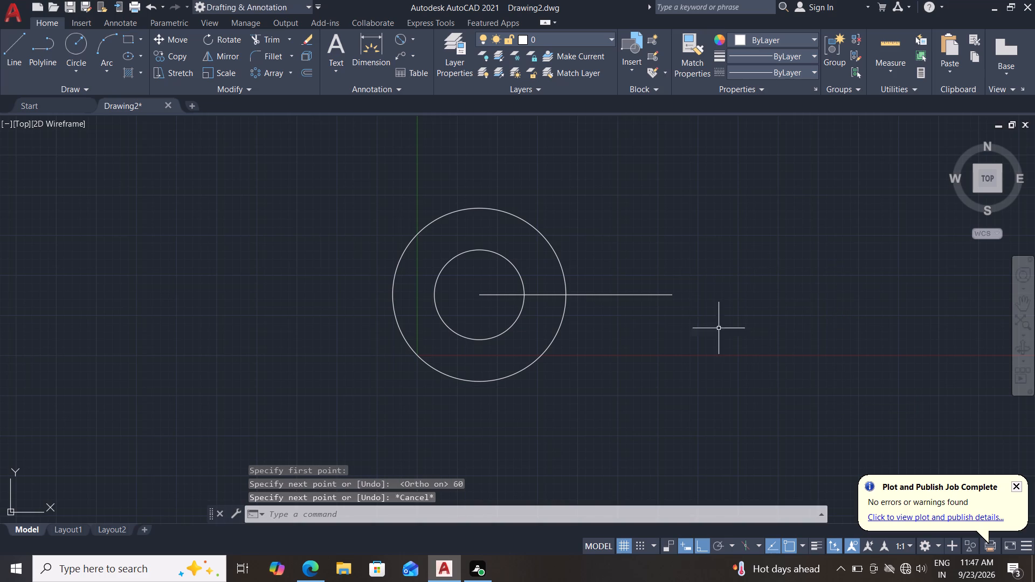
Draw a circle of radius 27 mm centred on the right end of the 60 mm line.
left_click(73, 37)
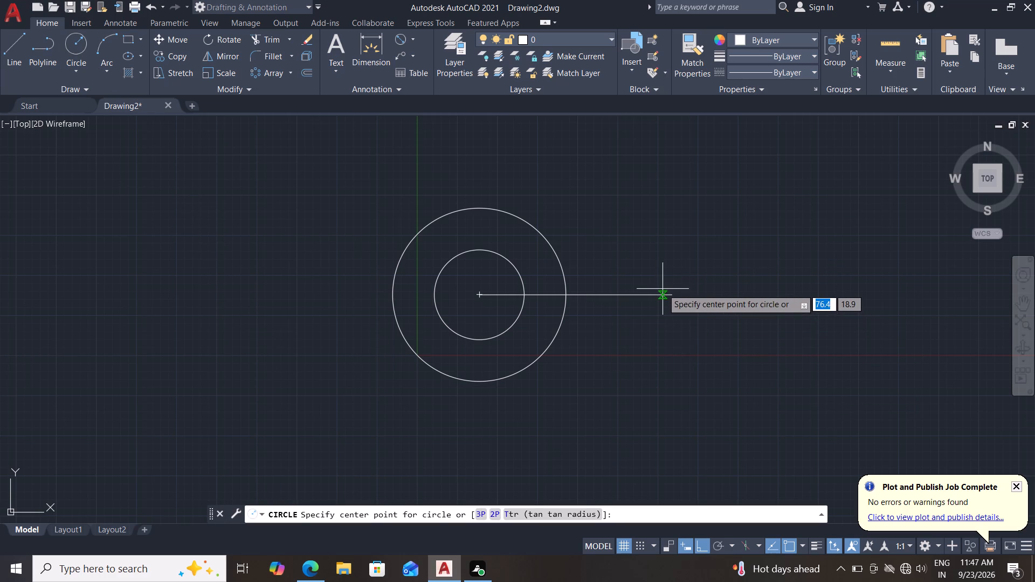
left_click(671, 298)
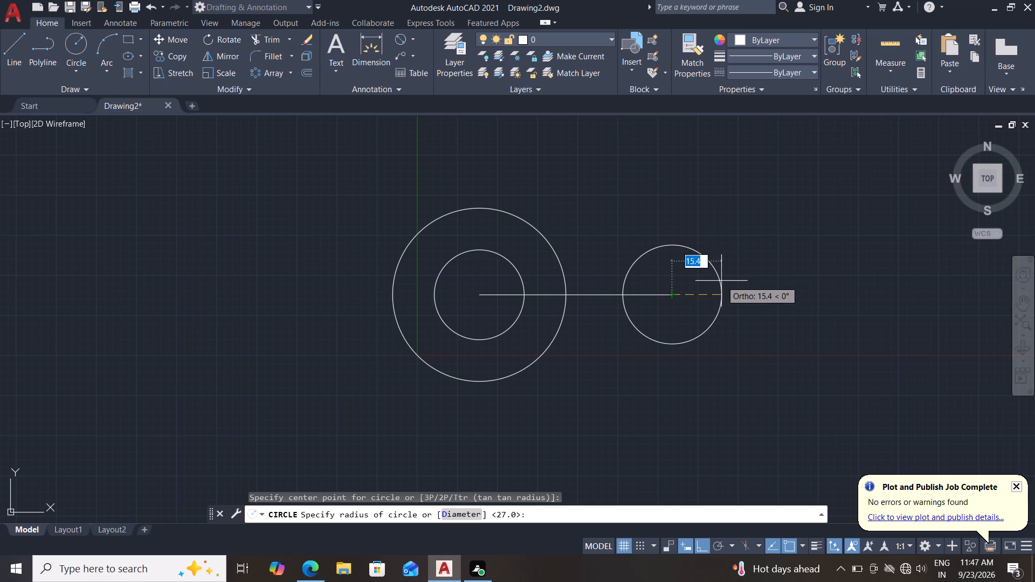
type("27")
key("Return")
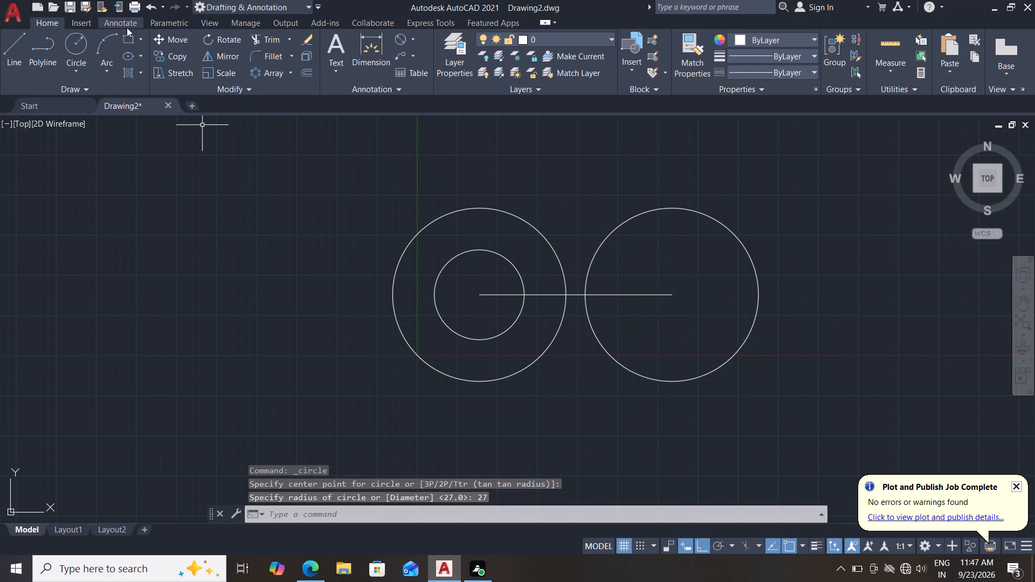
Draw a concentric 28 mm diameter circle inside the right-hand circle, centred on the line's right end.
left_click(77, 40)
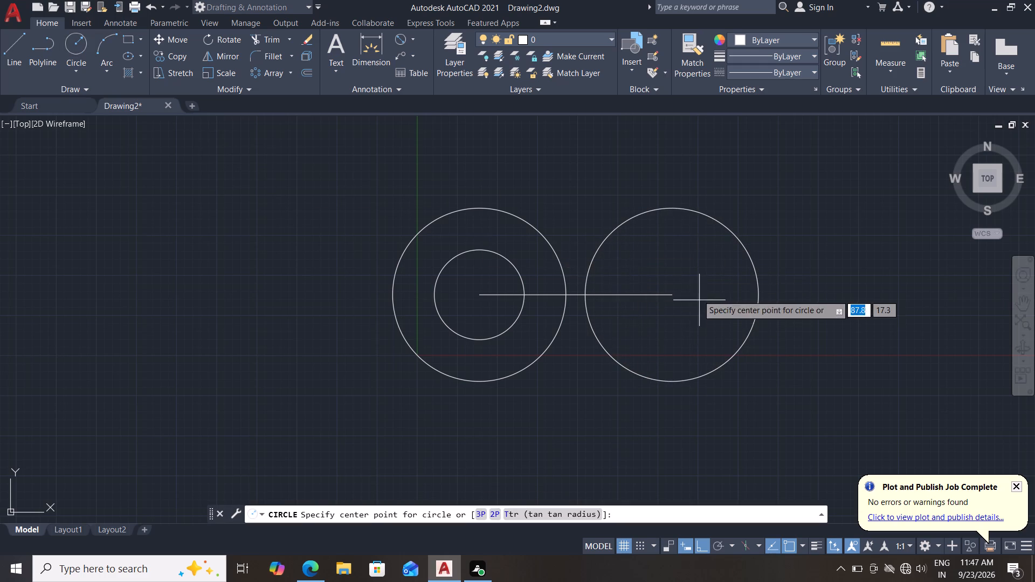
left_click(677, 295)
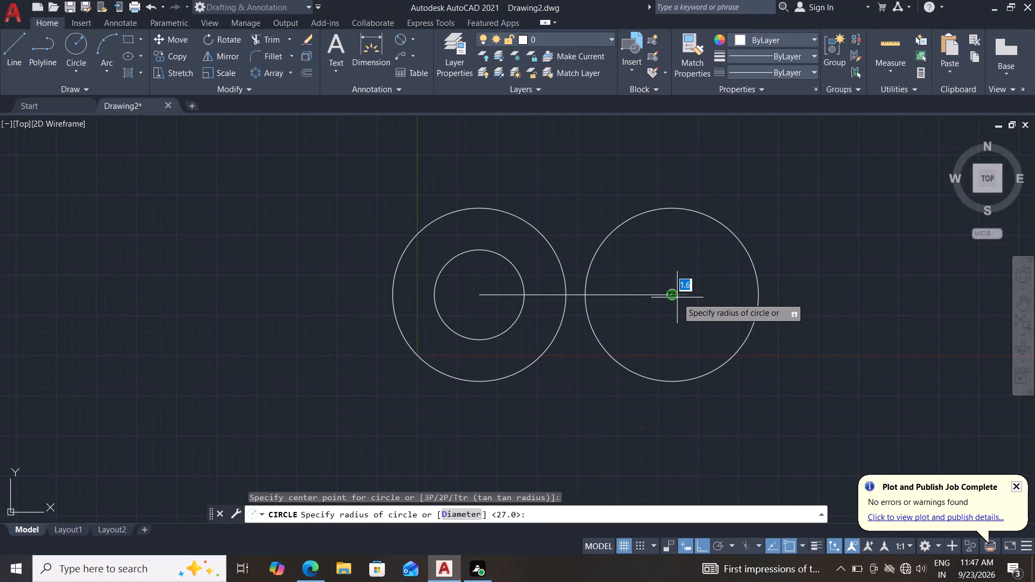
key("d")
key("Return")
type("28")
key("Return")
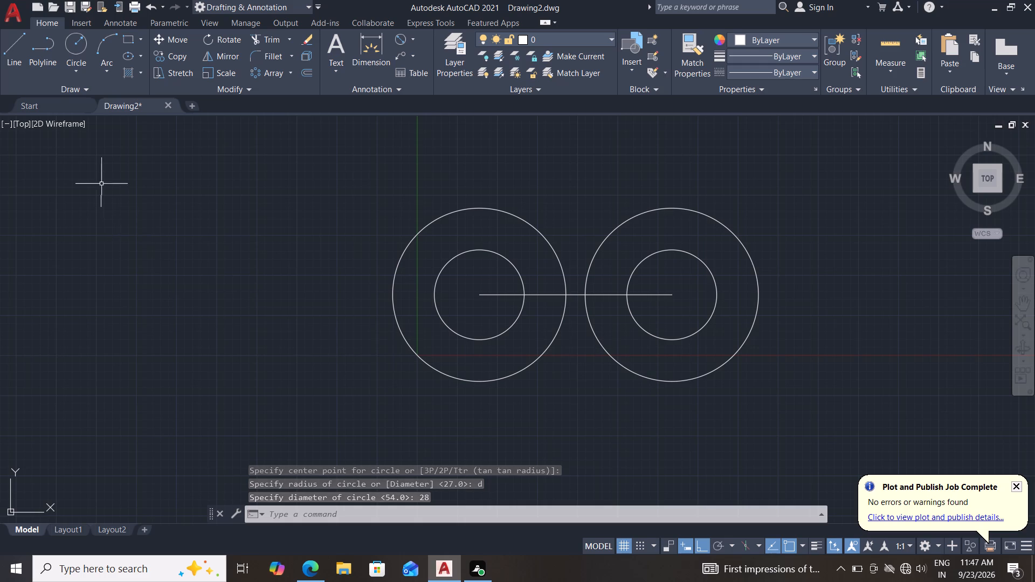
Draw a Tan, Tan, Radius circle of radius 10 mm touching both outer circles below the centre line.
left_click(80, 74)
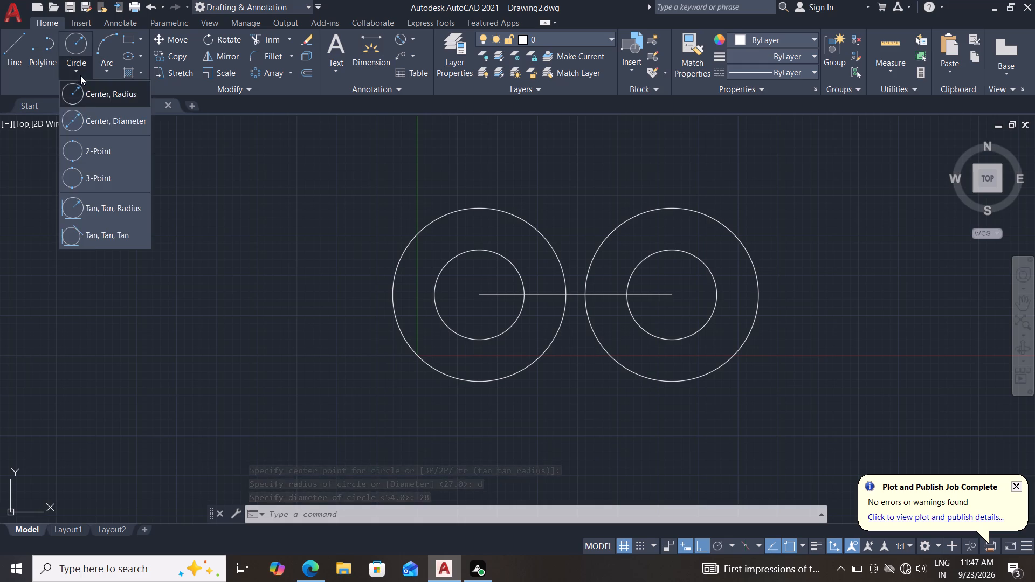
left_click(105, 205)
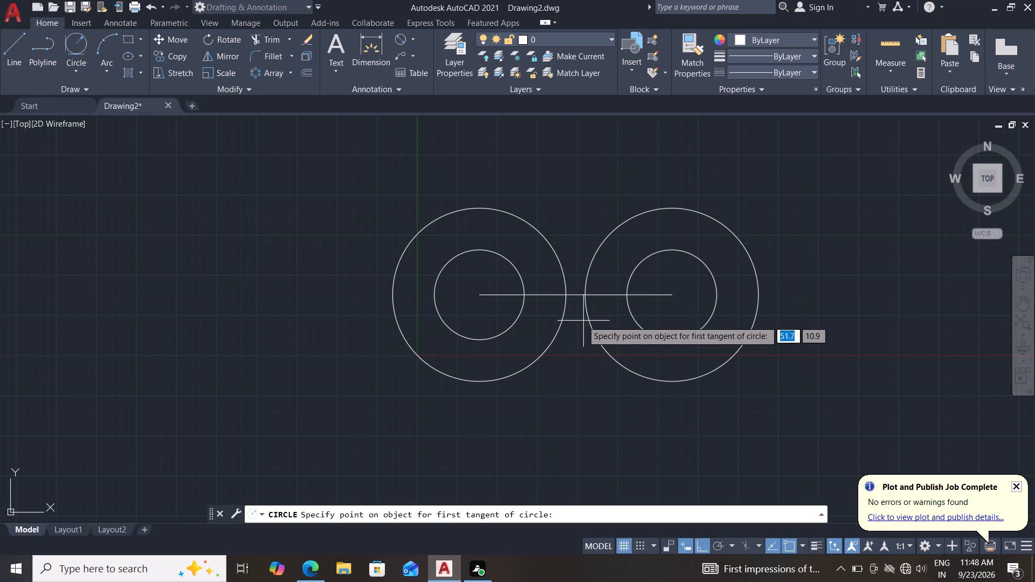
left_click(564, 317)
left_click(582, 315)
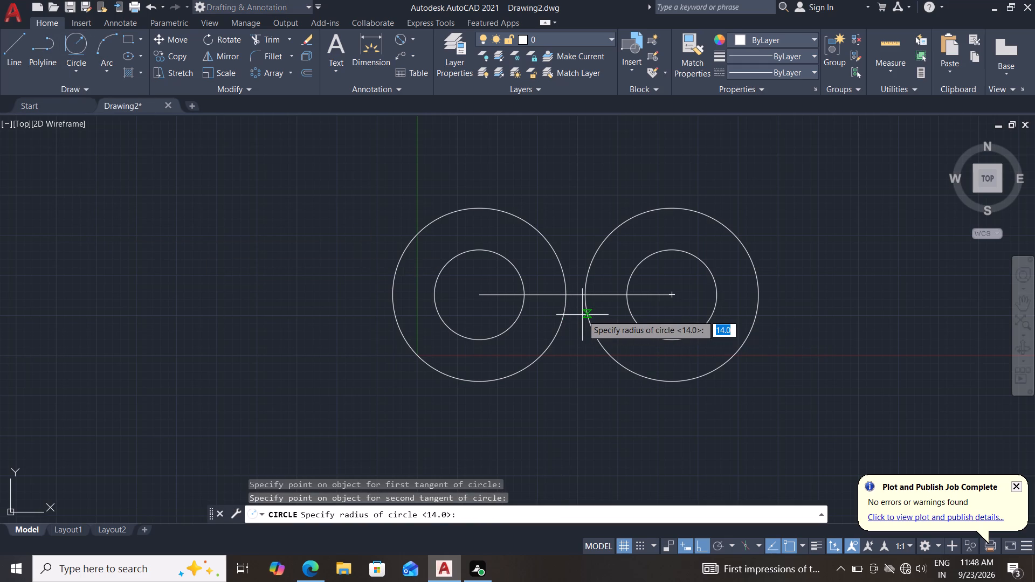
type("10")
key("Return")
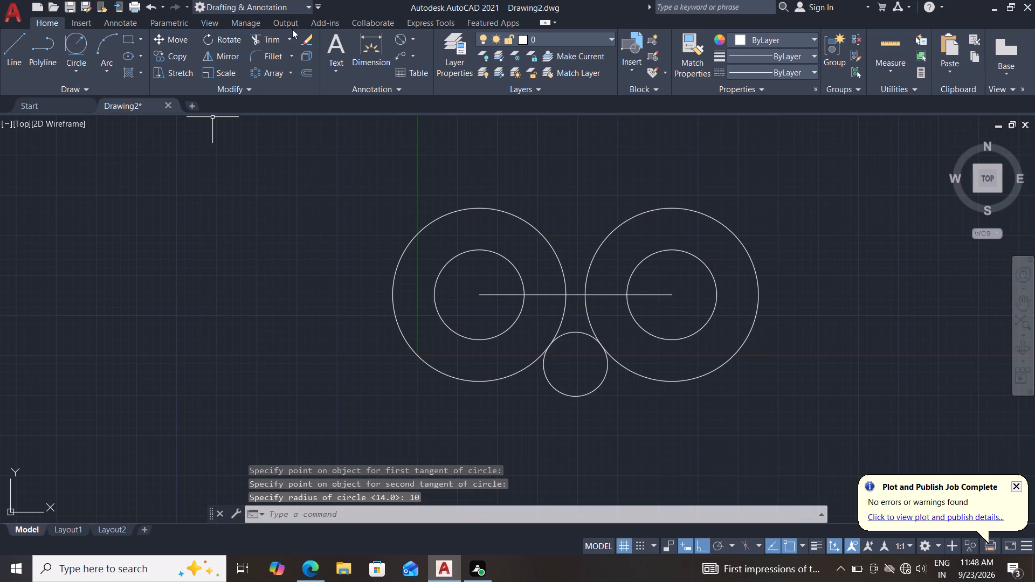
Trim away the lower part of the 10 mm radius circle, leaving the upper arc between the outer circles.
left_click(275, 36)
left_click_drag(526, 442, 563, 398)
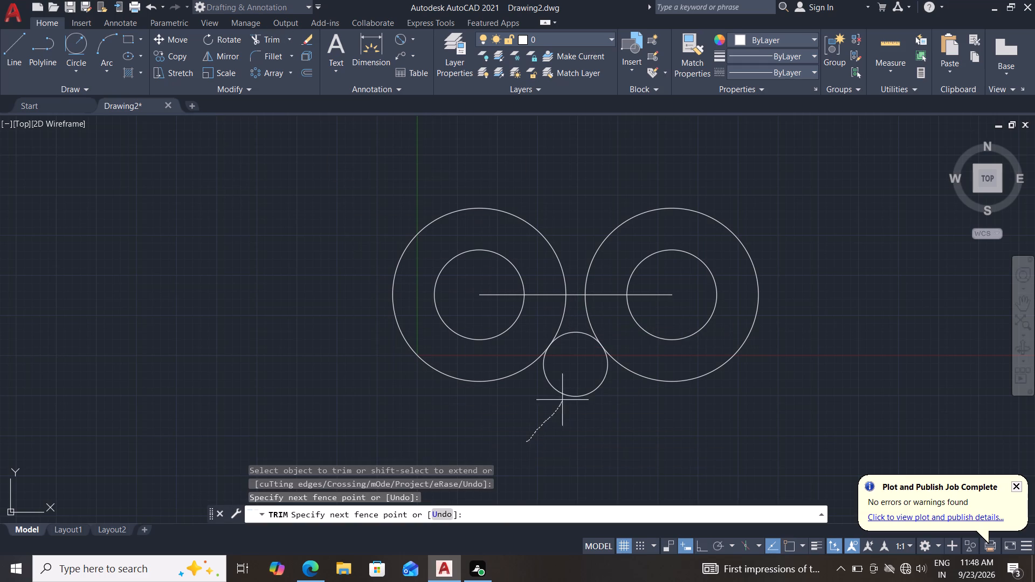
left_click_drag(563, 398, 566, 386)
Draw a horizontal line joining the bottom quadrant points of the two outer circles.
left_click(19, 46)
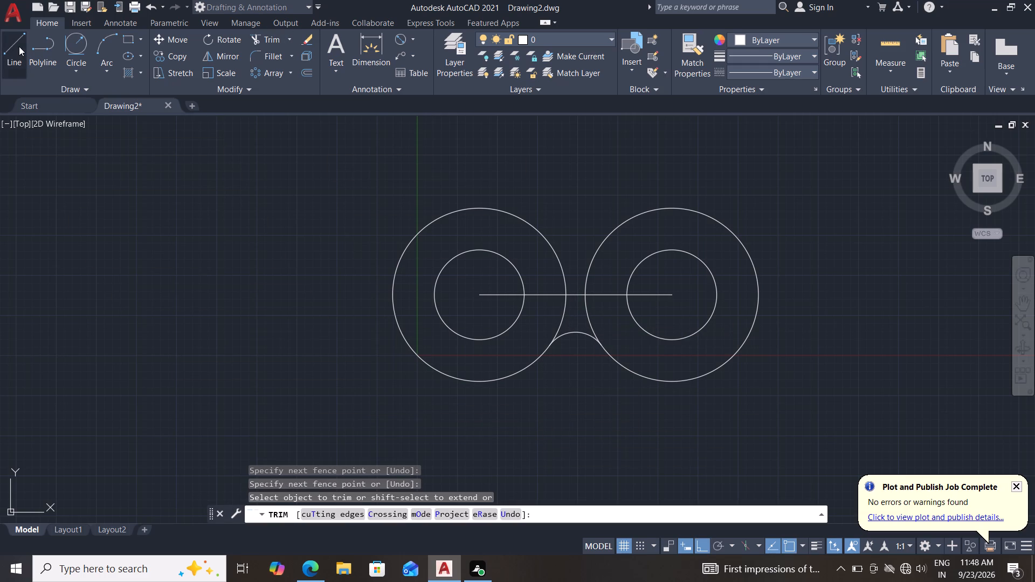
left_click(480, 380)
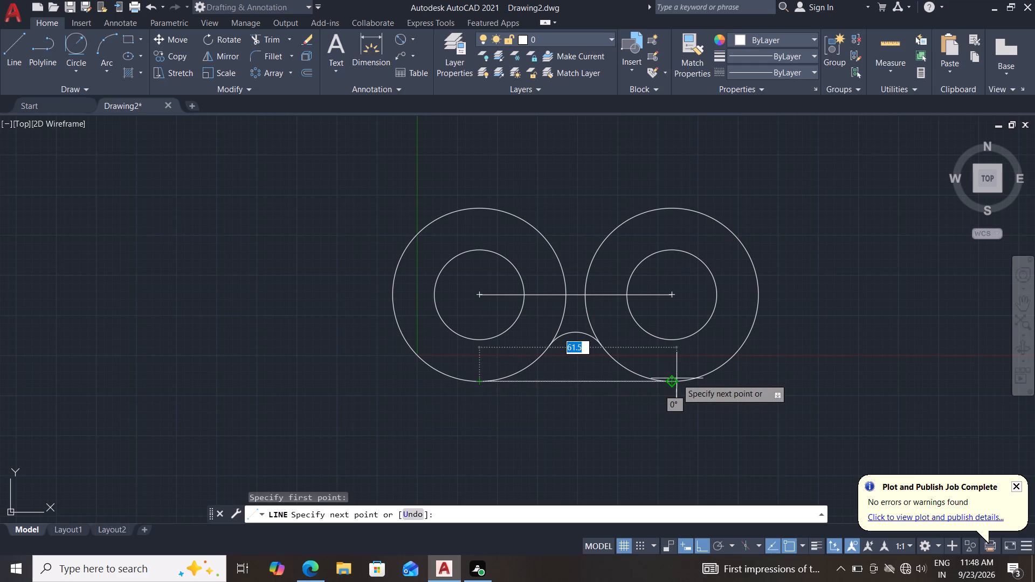
left_click(672, 379)
key("Escape")
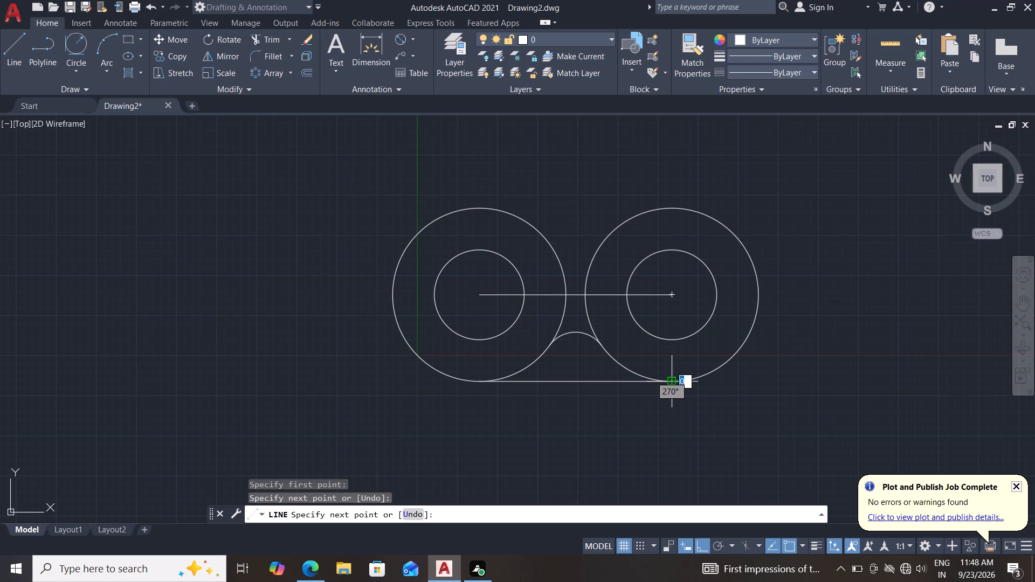
key("Escape")
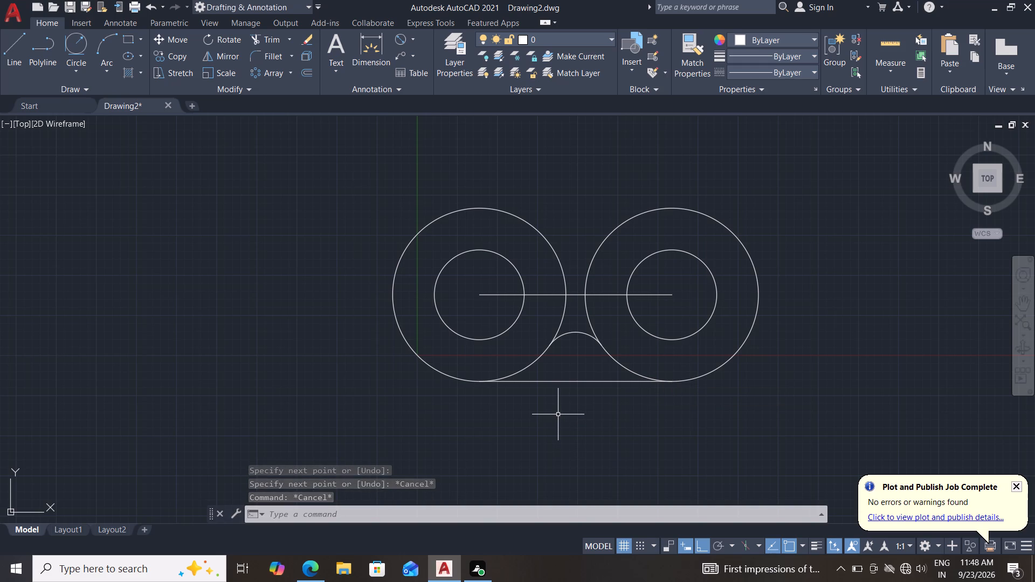
Delete the horizontal centre line joining the centres of the two pairs of concentric circles.
middle_click_drag(480, 340, 463, 394)
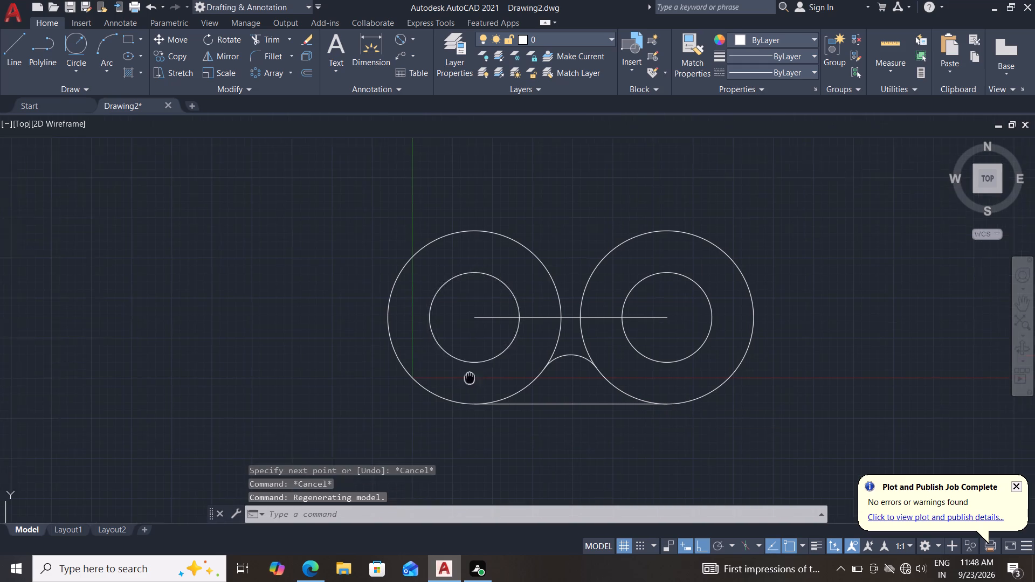
middle_click_drag(463, 394, 460, 401)
left_click(552, 355)
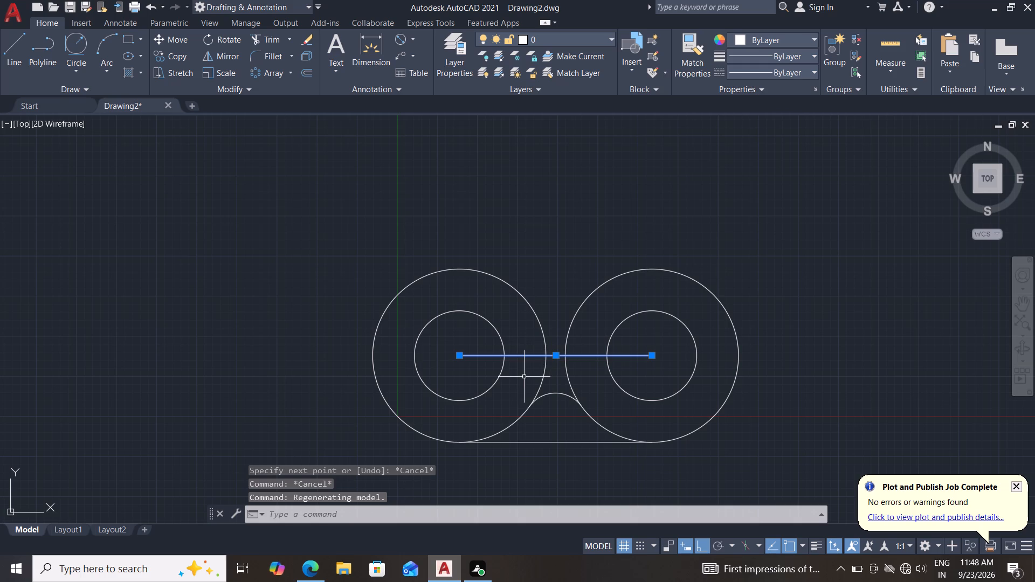
key("Delete")
Draw a 10 mm radius circle, using tracking to centre it 40 mm above and 30 mm right of the left circles' centre.
key("c")
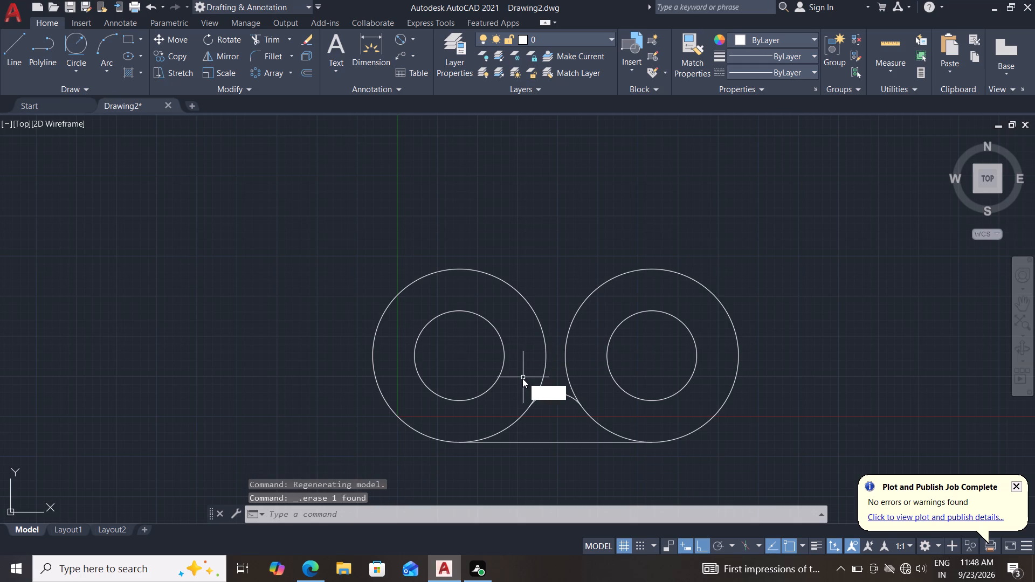
key("Return")
type("tk")
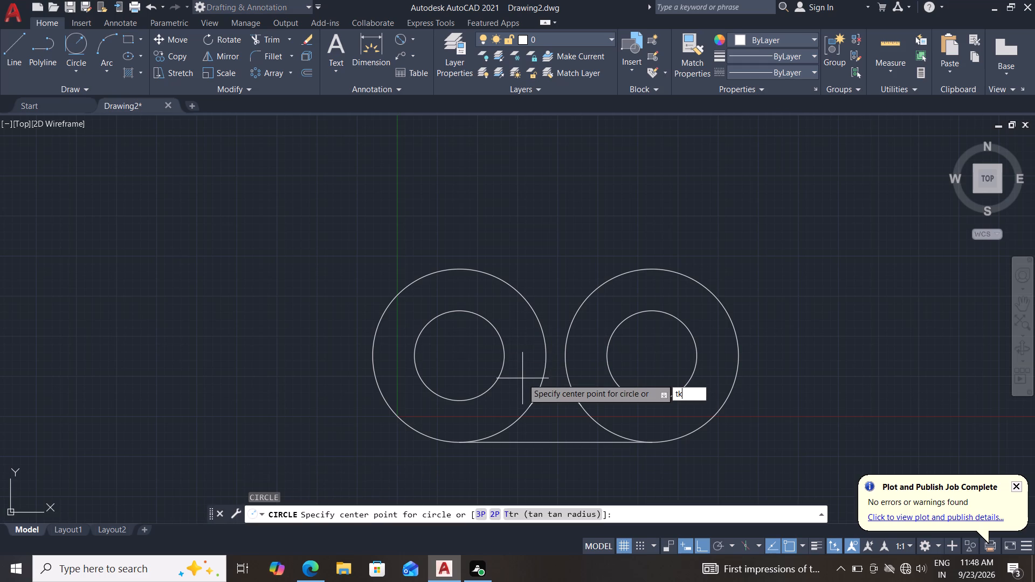
key("Return")
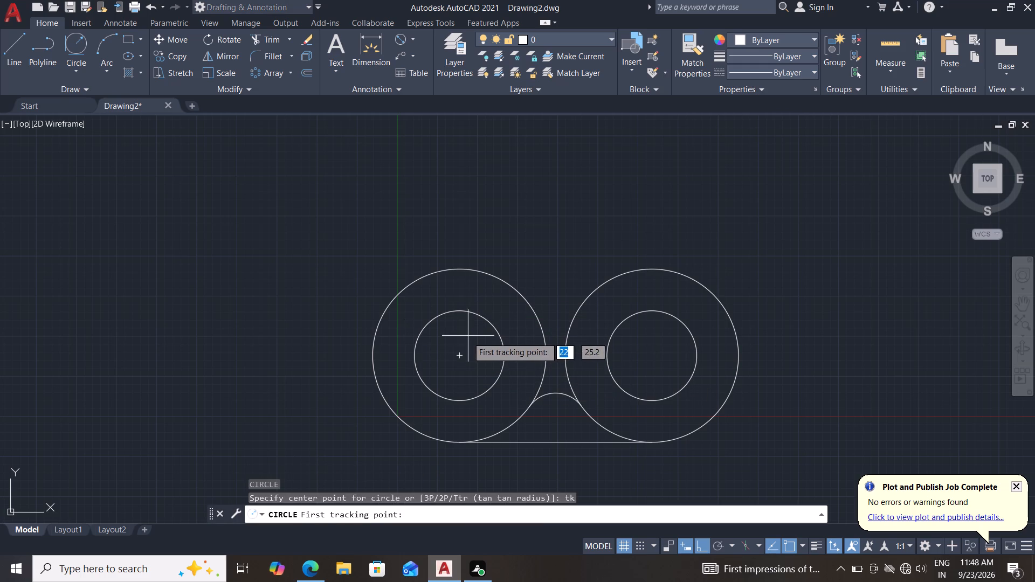
left_click(463, 353)
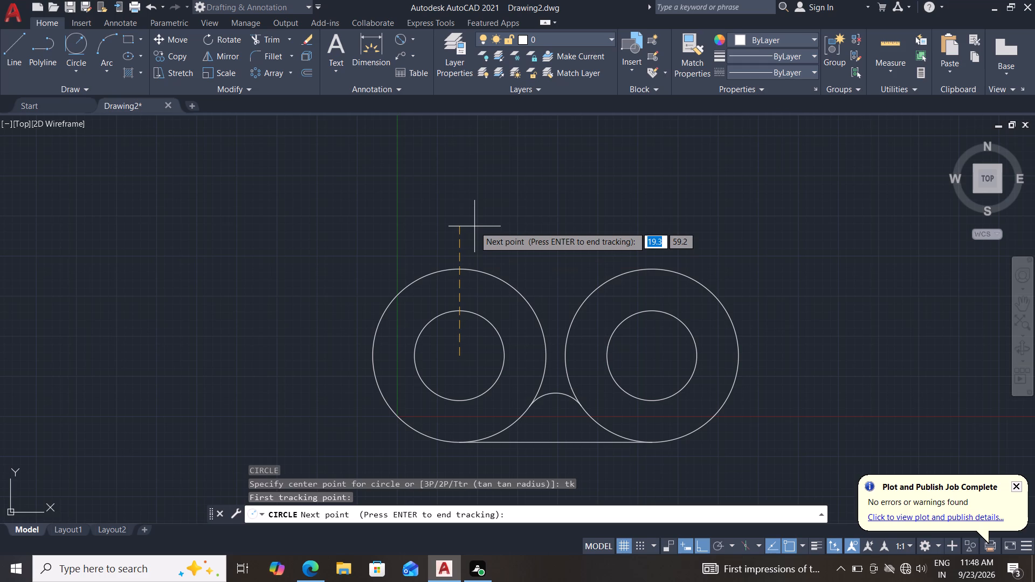
type("40")
key("Return")
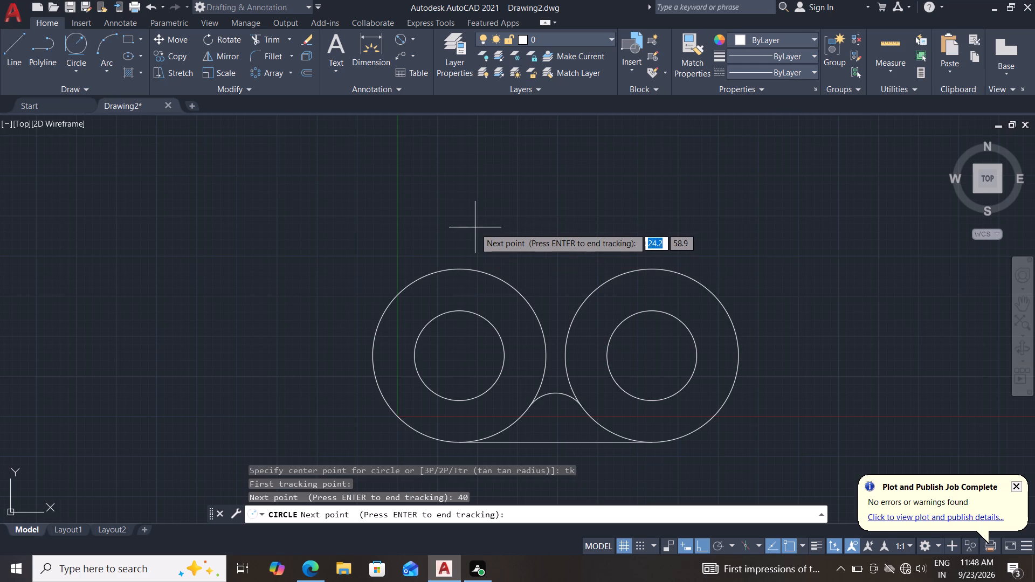
type("30")
key("Return")
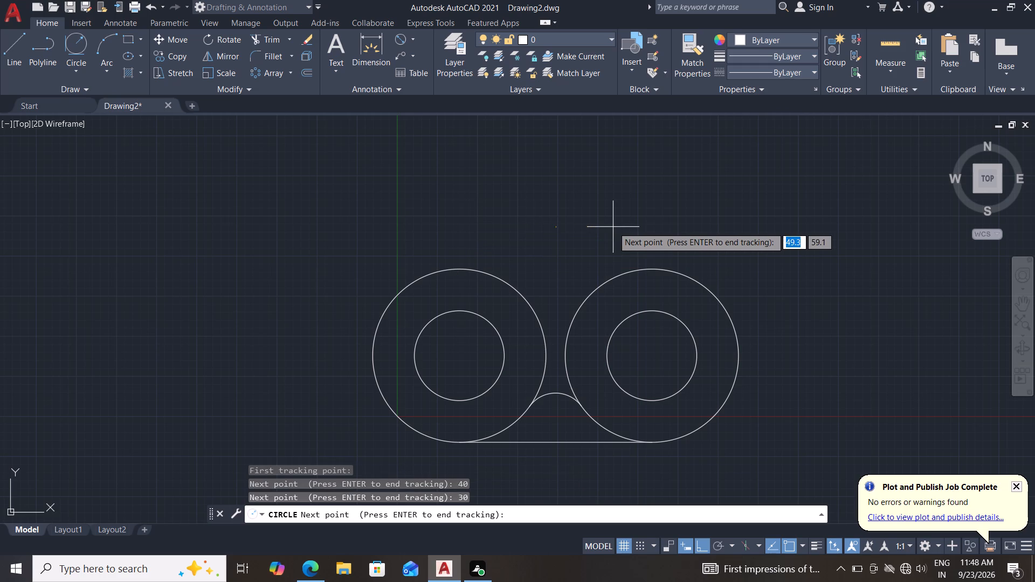
key("Return")
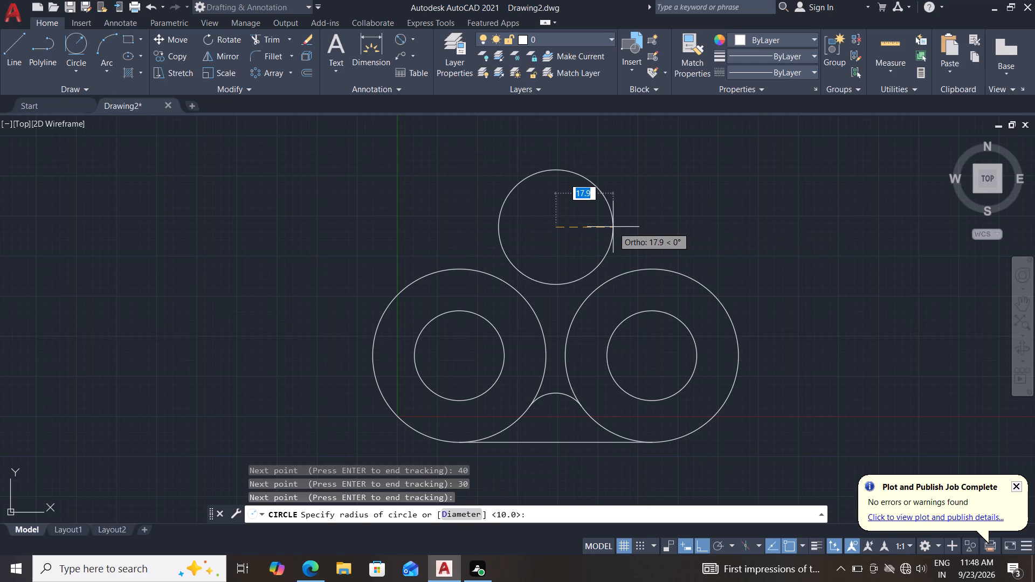
type("10")
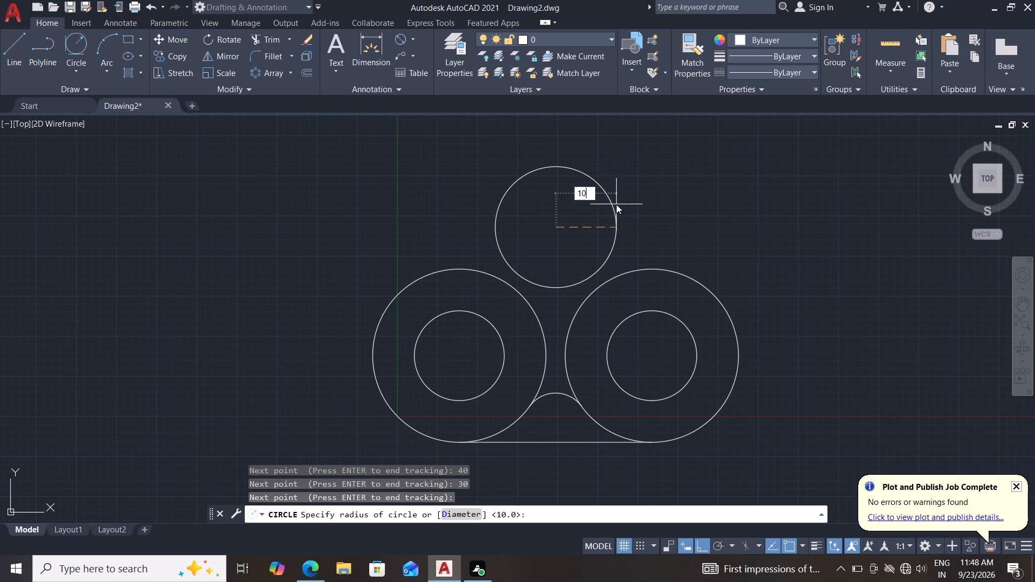
key("Return")
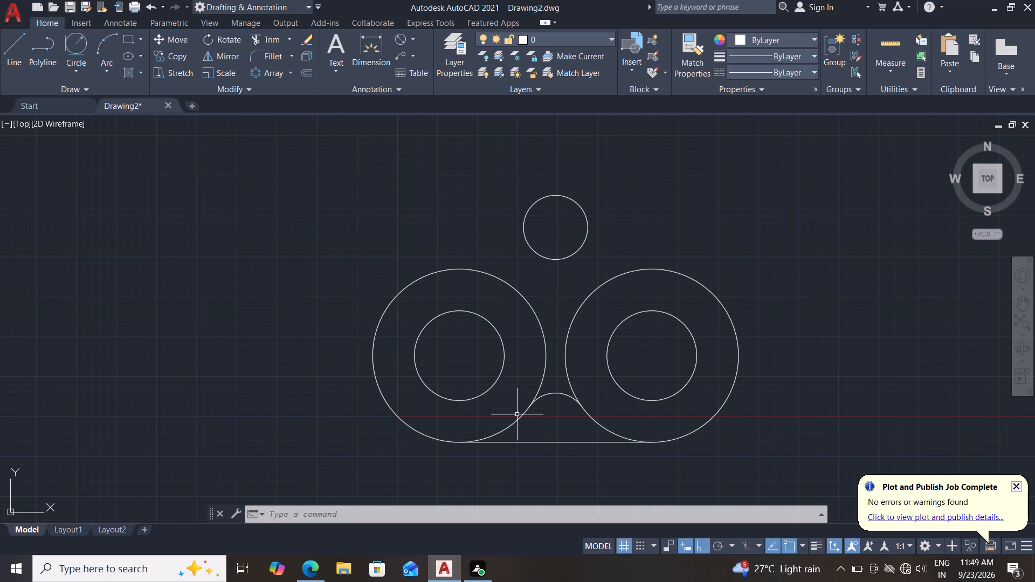
Draw a 27 mm radius circle, using tracking to centre it 82 mm directly above the left circles' centre.
key("c")
key("Return")
type("tk")
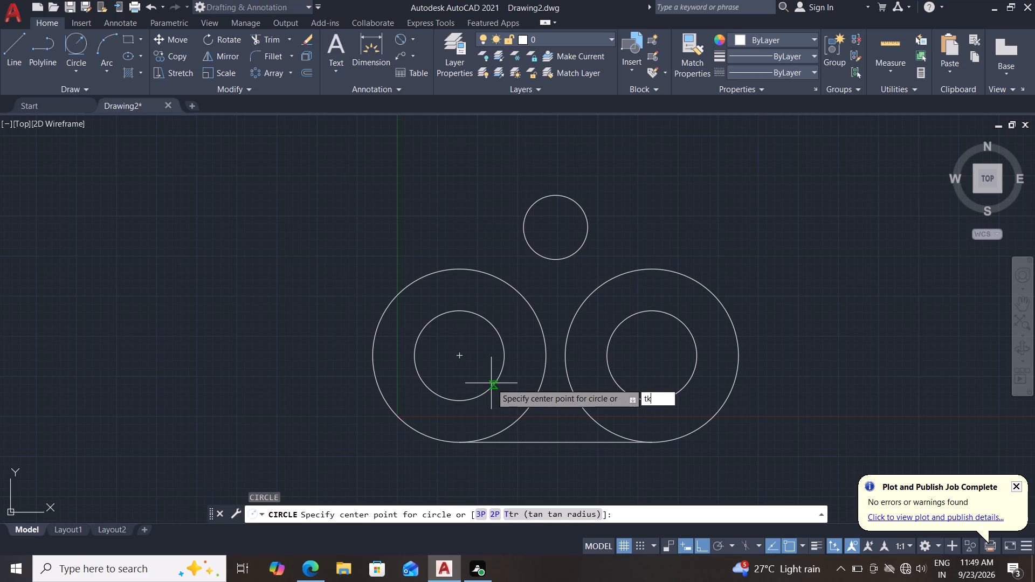
key("Return")
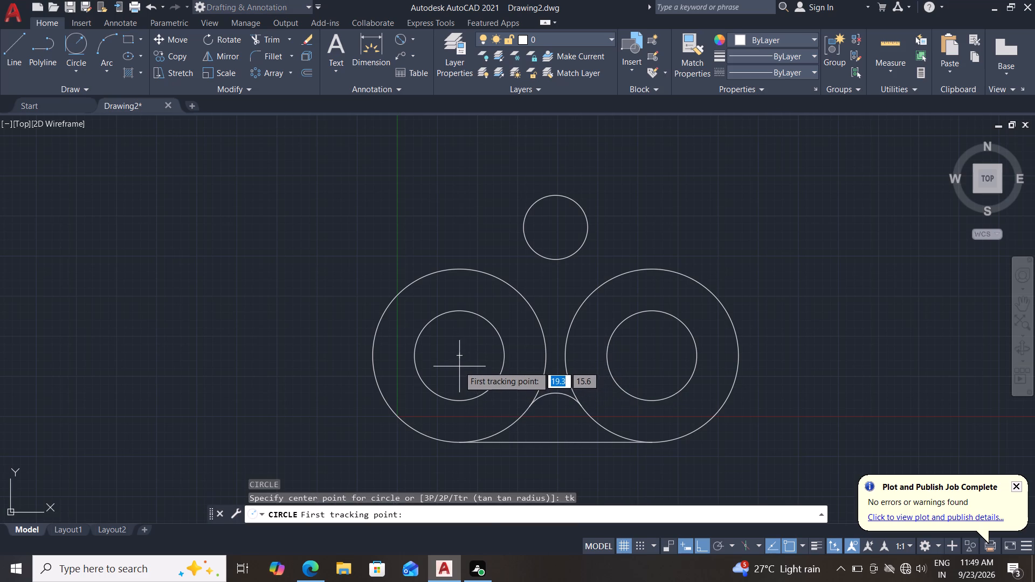
left_click(457, 358)
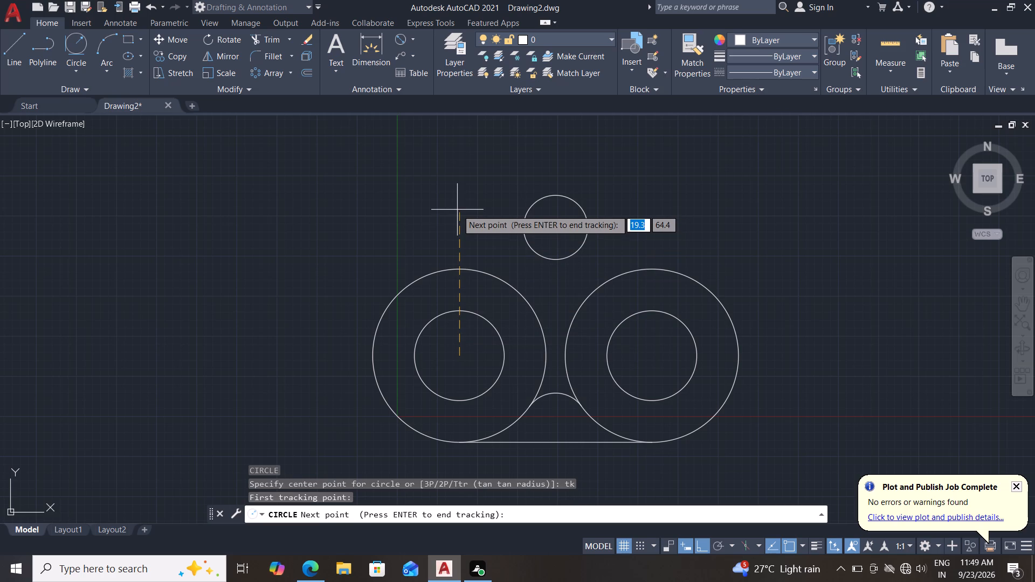
type("82")
key("Return")
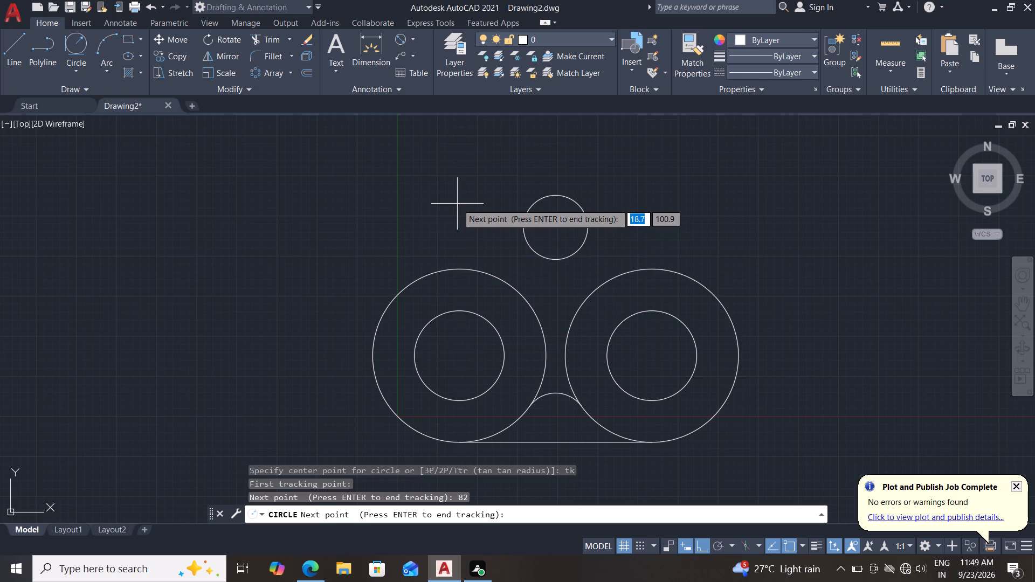
key("Return")
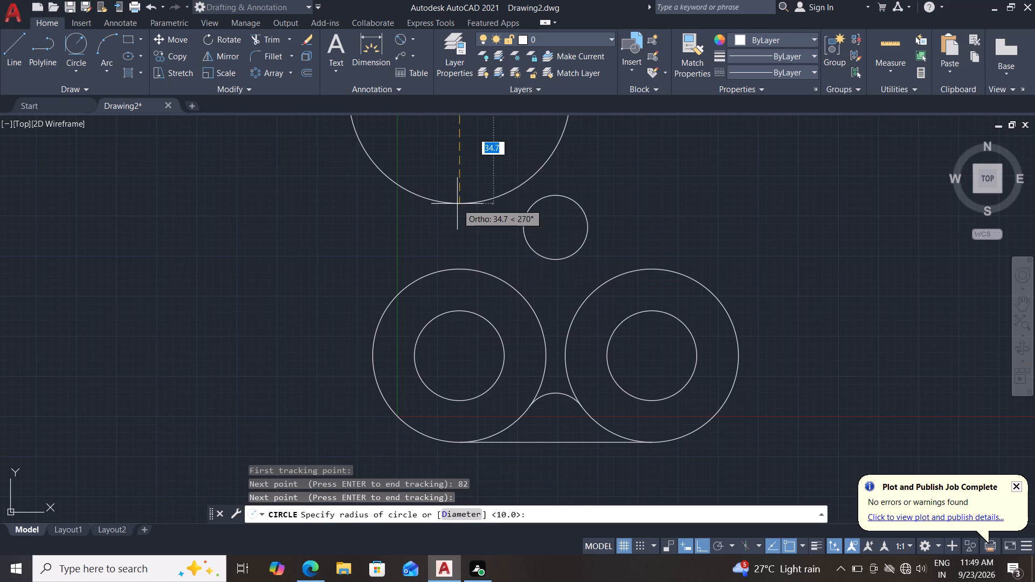
key("2")
key("7")
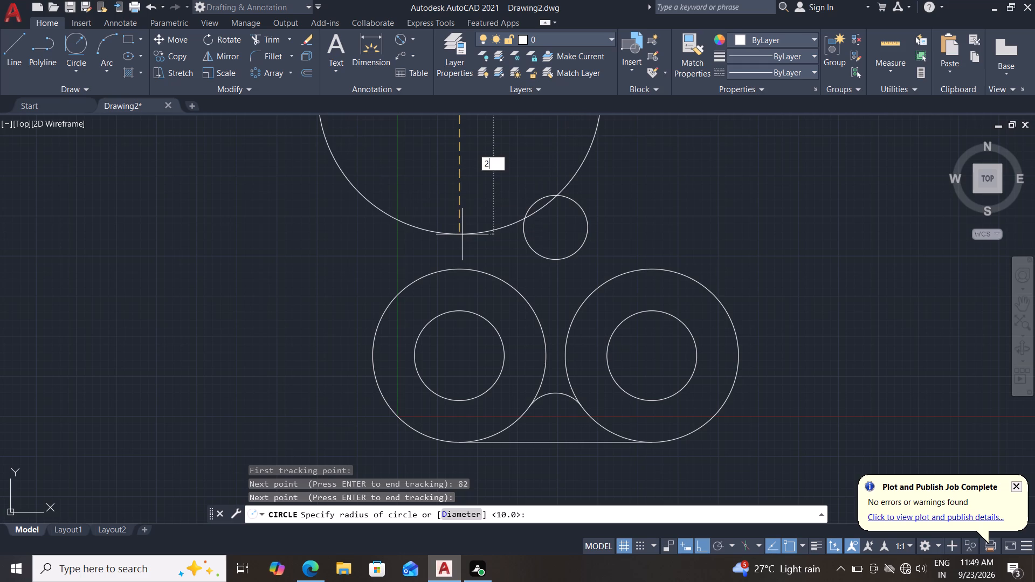
key("Return")
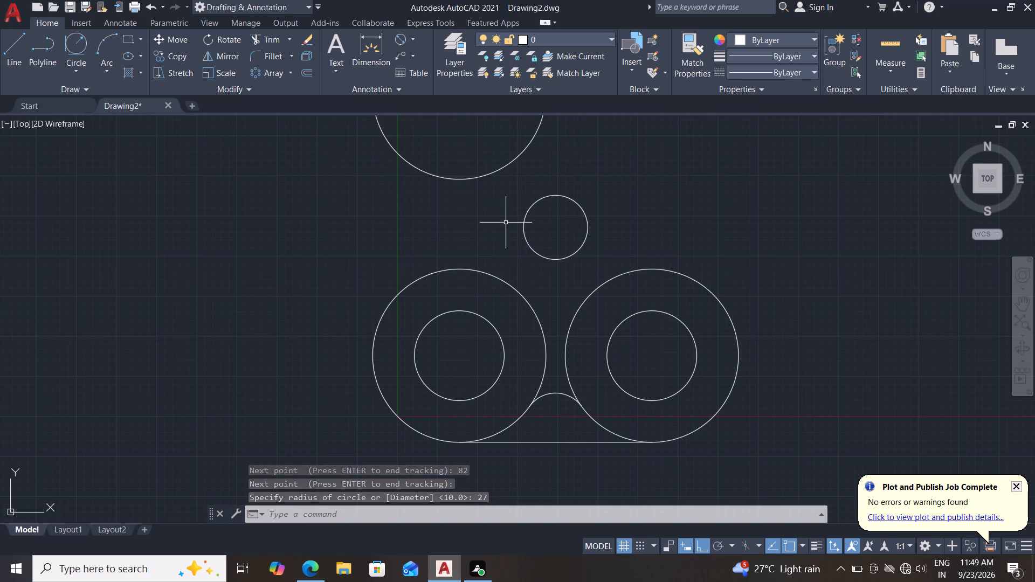
Draw a concentric 28 mm diameter circle inside the upper 27 mm radius circle.
middle_click_drag(507, 224, 502, 284)
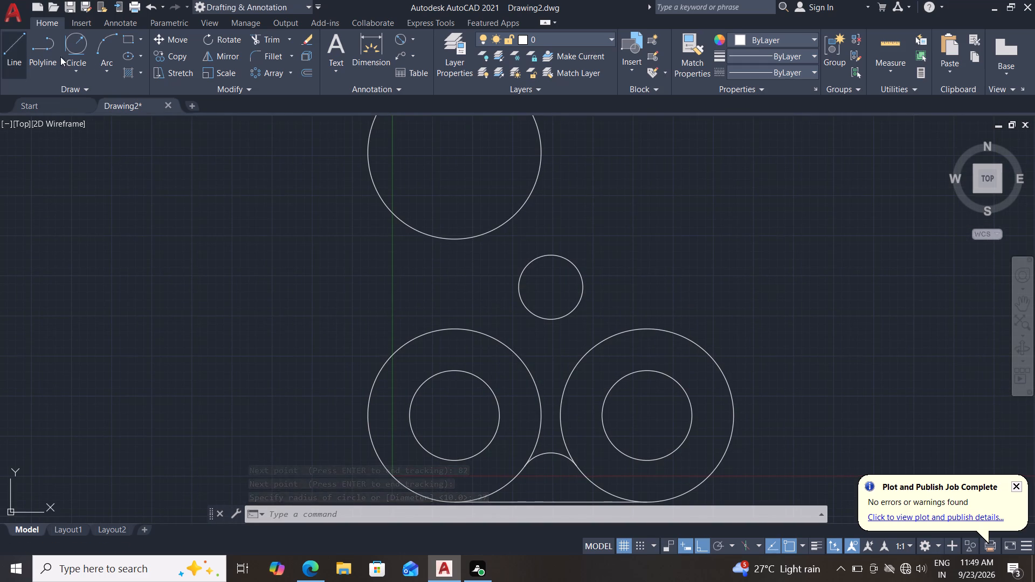
left_click(86, 74)
left_click(87, 91)
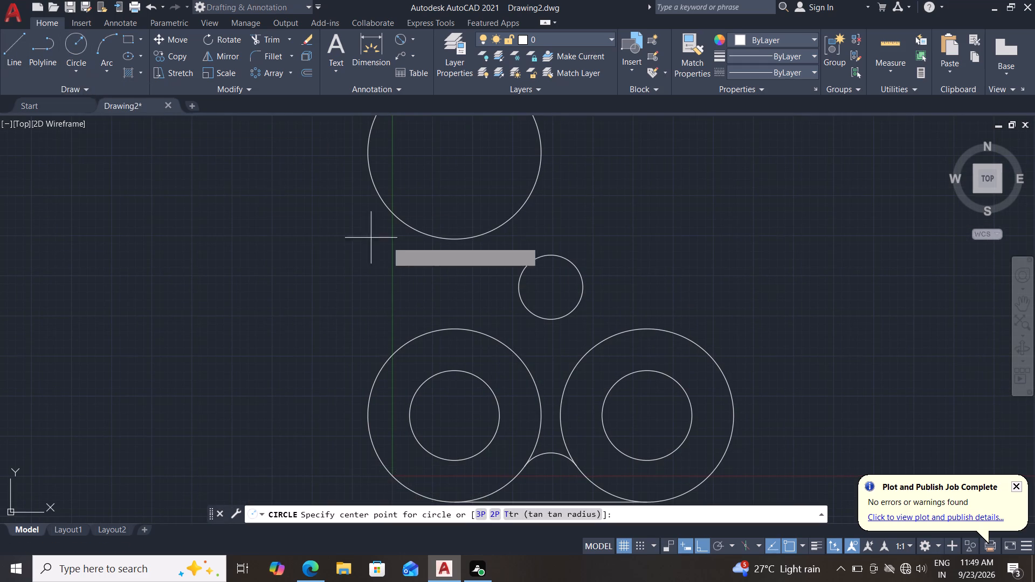
middle_click_drag(420, 194, 408, 222)
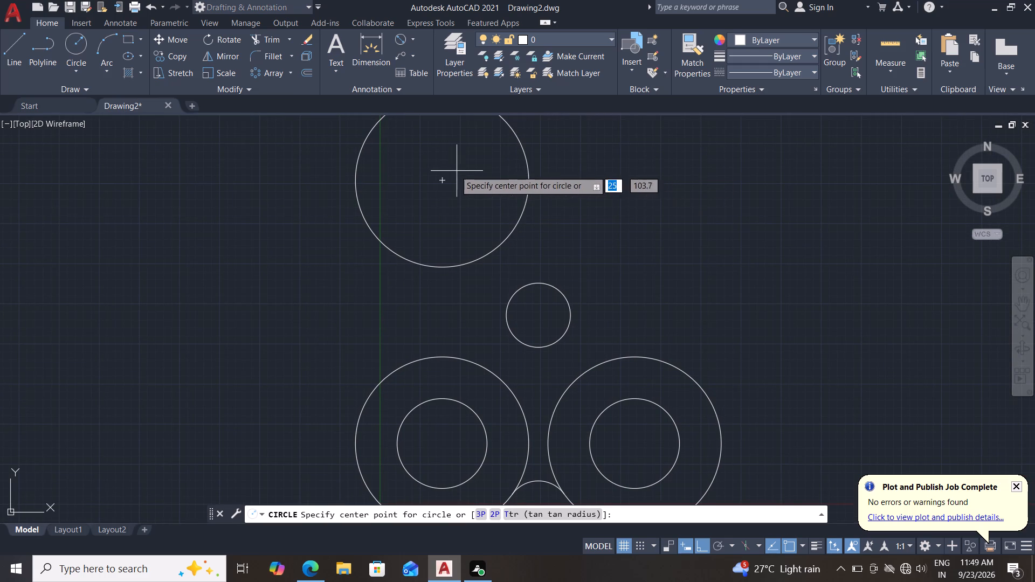
left_click(441, 176)
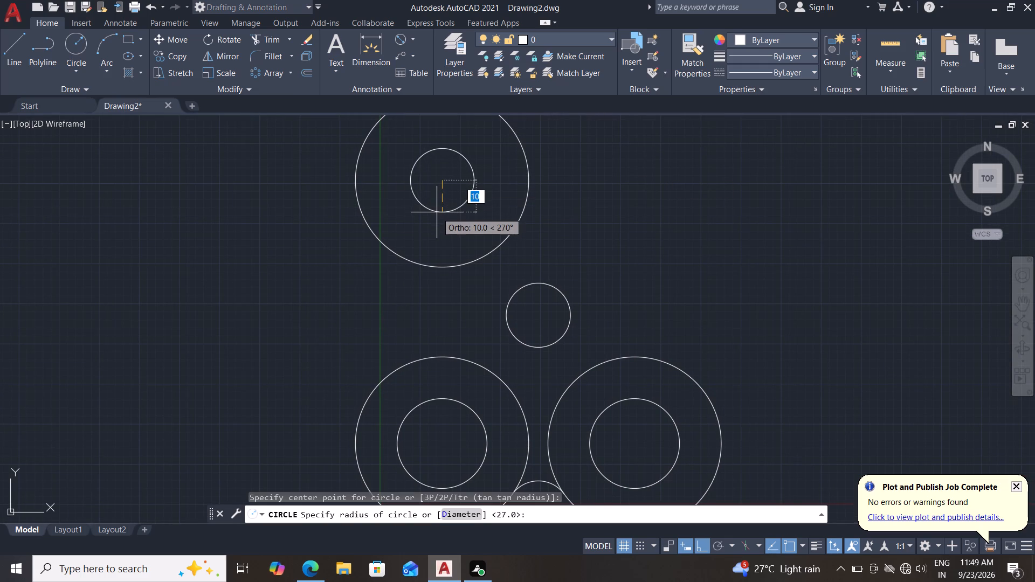
key("d")
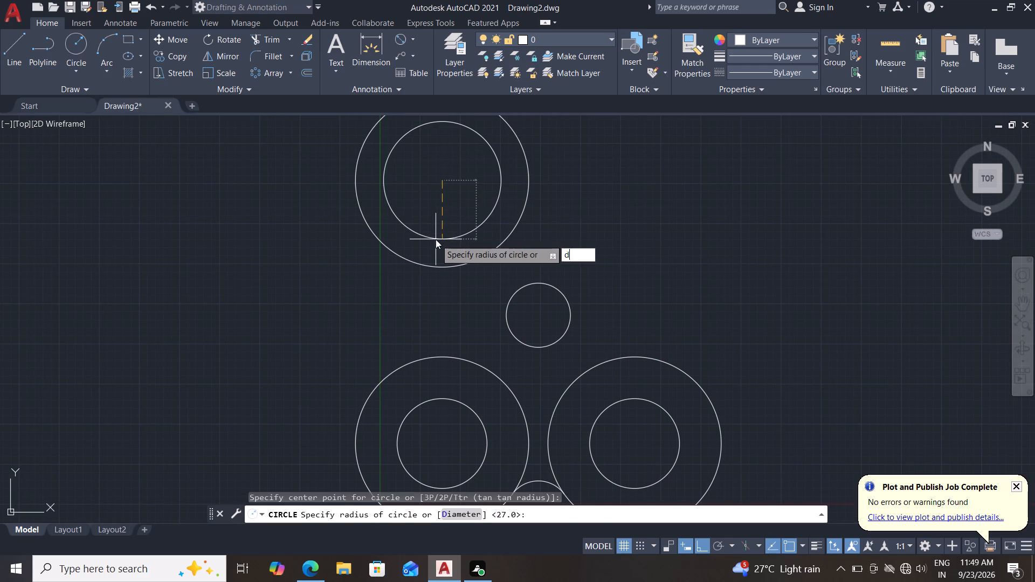
key("Return")
type("28")
key("Return")
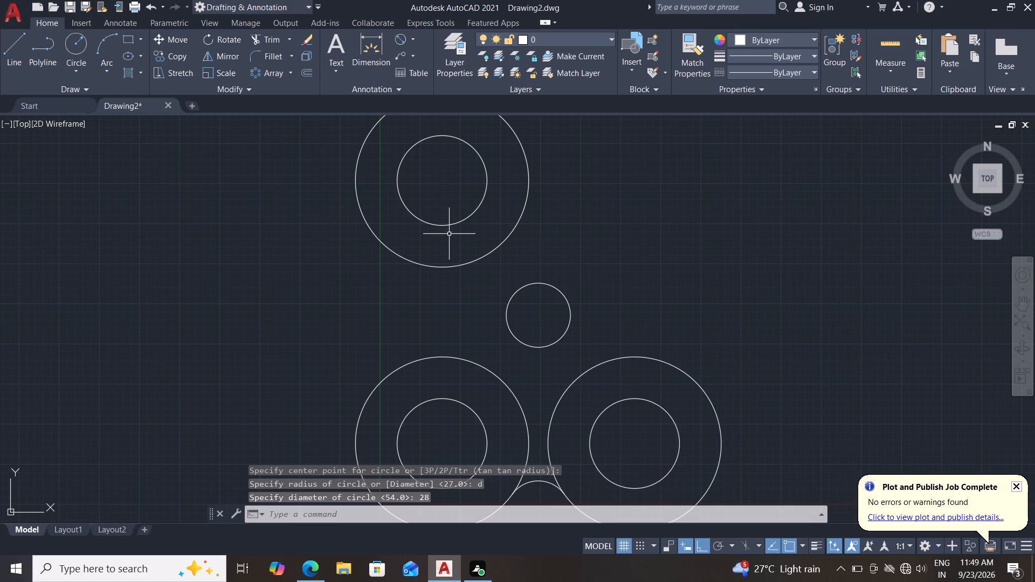
Draw a Tan, Tan, Radius circle of radius 30 mm touching the left sides of the upper and lower-left outer circles.
left_click(78, 74)
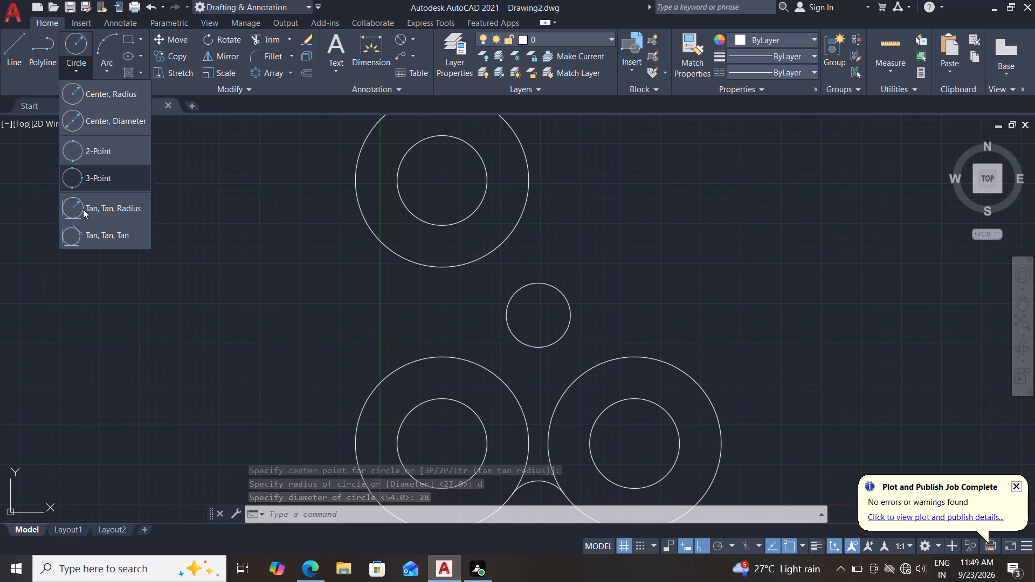
left_click(113, 211)
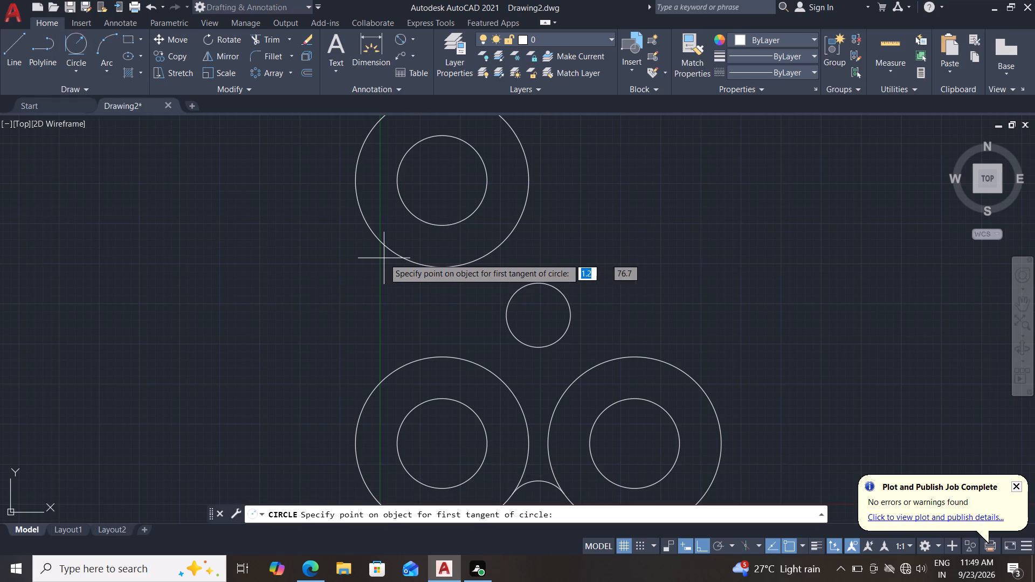
left_click(388, 252)
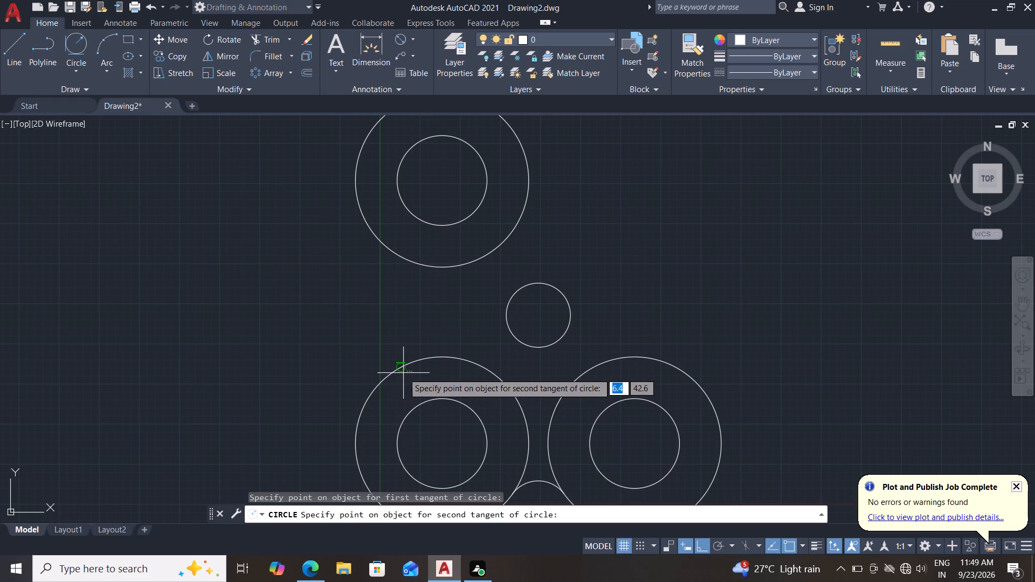
left_click(403, 373)
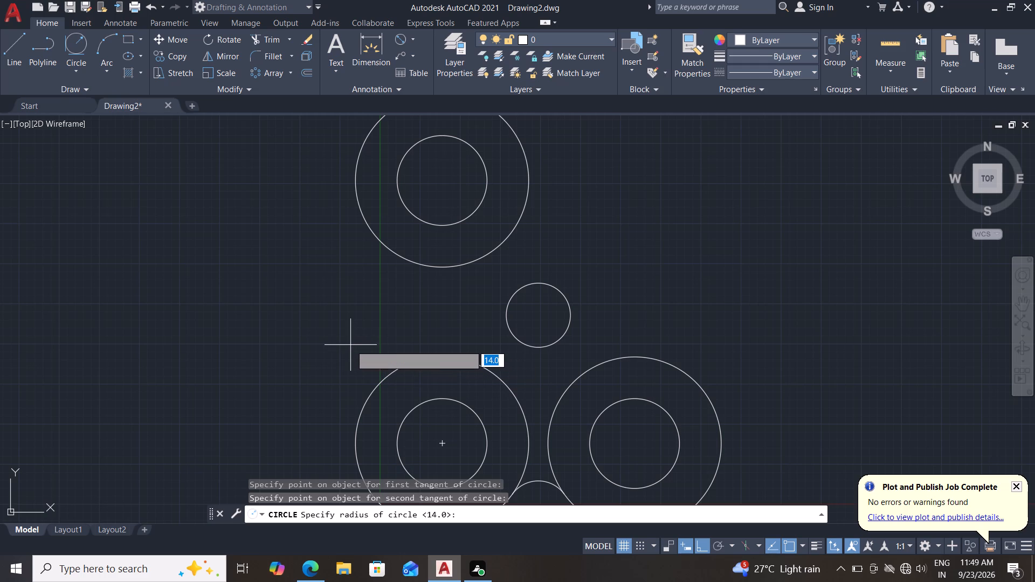
key("3")
key("0")
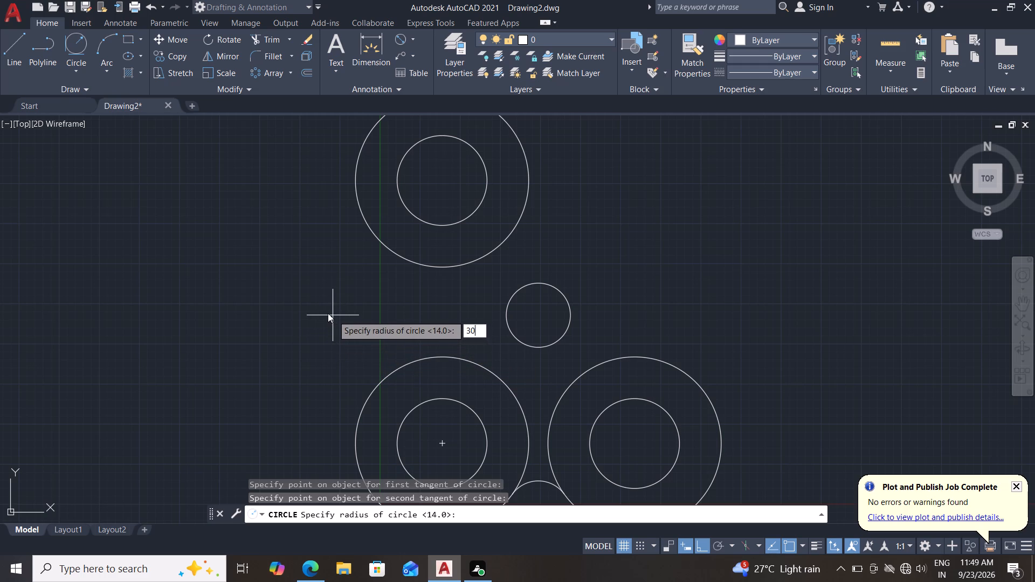
key("Return")
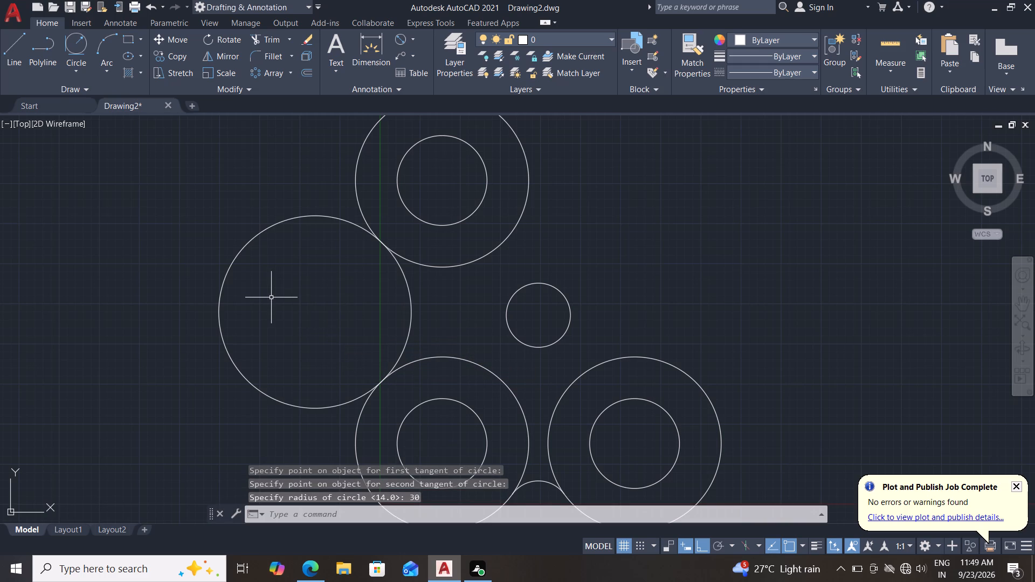
Trim away the outer left part of the 30 mm radius circle, leaving the arc between the upper and lower-left outer circles.
left_click(258, 44)
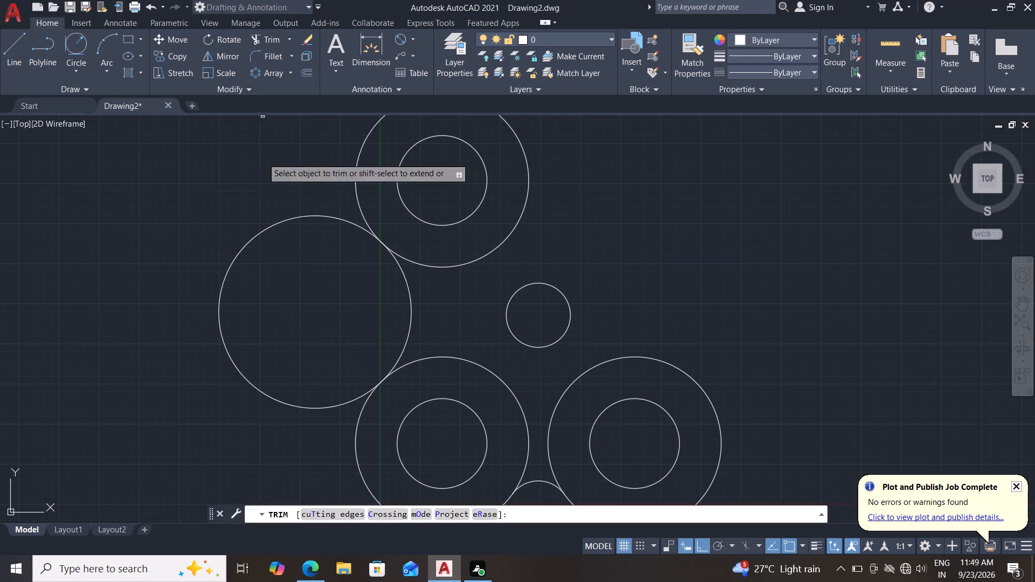
left_click_drag(263, 204, 289, 300)
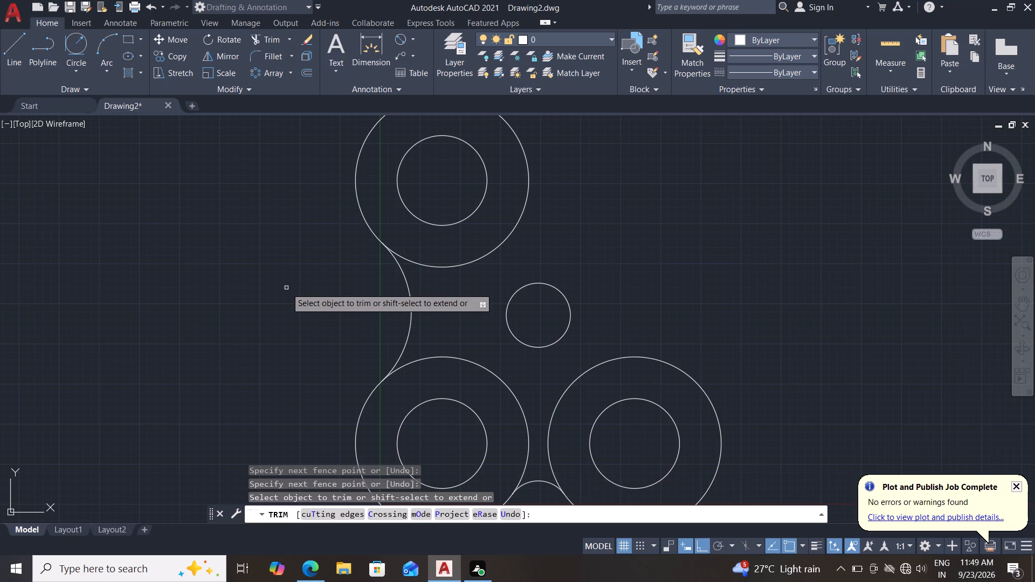
key("Escape")
key("Escape")
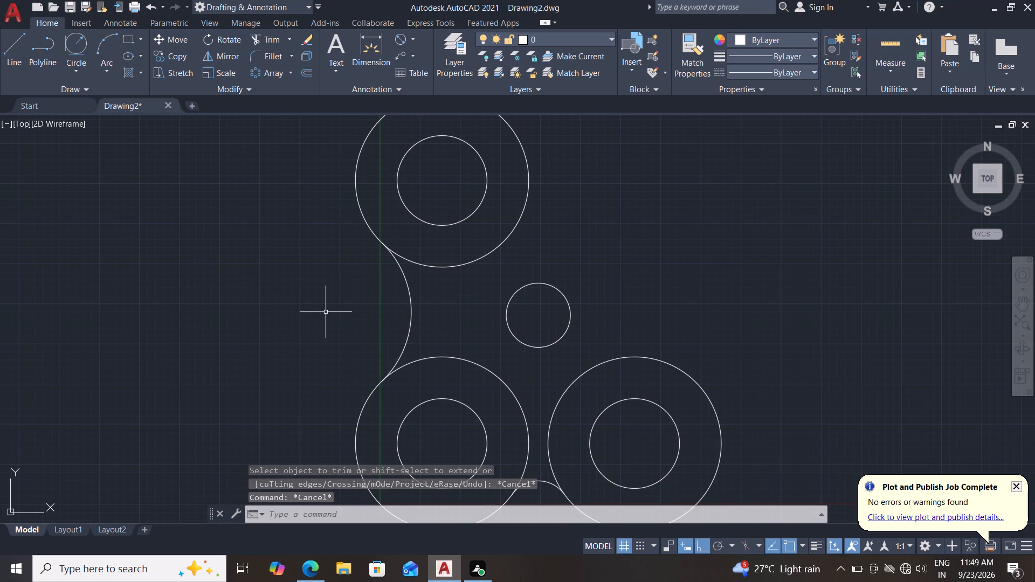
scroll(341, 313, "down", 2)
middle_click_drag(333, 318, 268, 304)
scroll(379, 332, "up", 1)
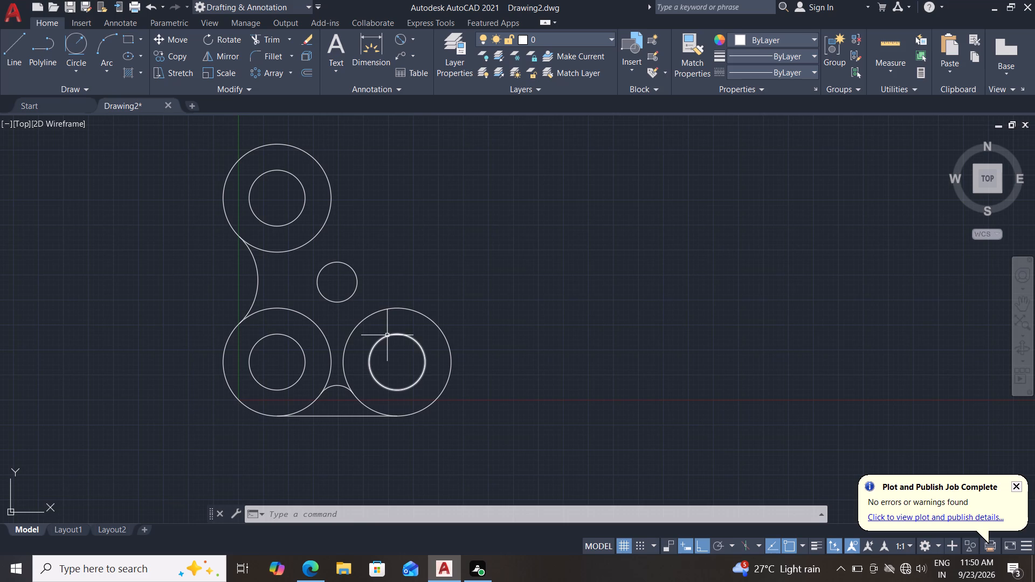
Draw a line tangent to the outer sides of the lower-right and upper outer circles, starting at the lower-right one.
middle_click_drag(395, 272, 402, 282)
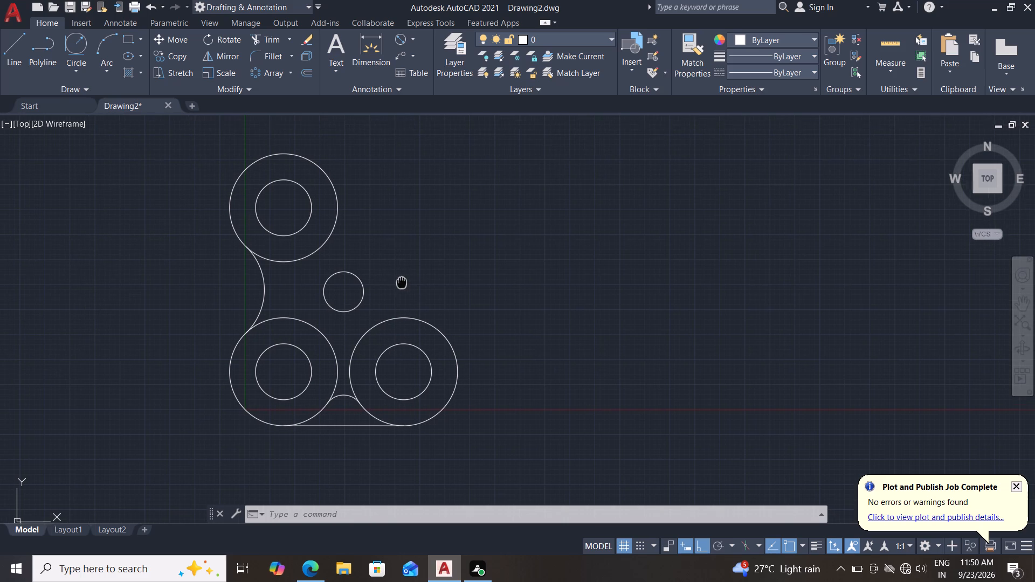
middle_click_drag(402, 282, 402, 283)
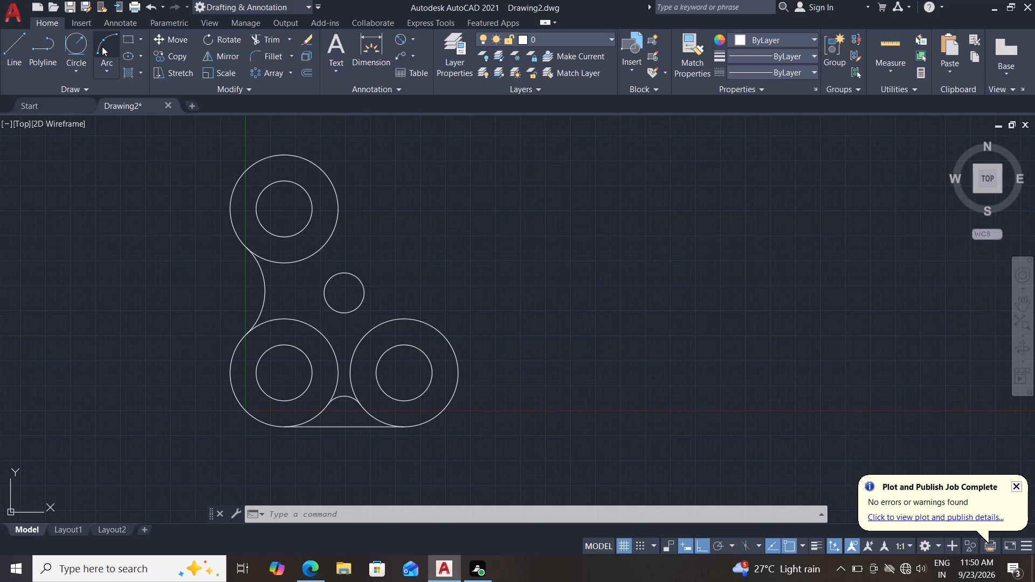
left_click(9, 61)
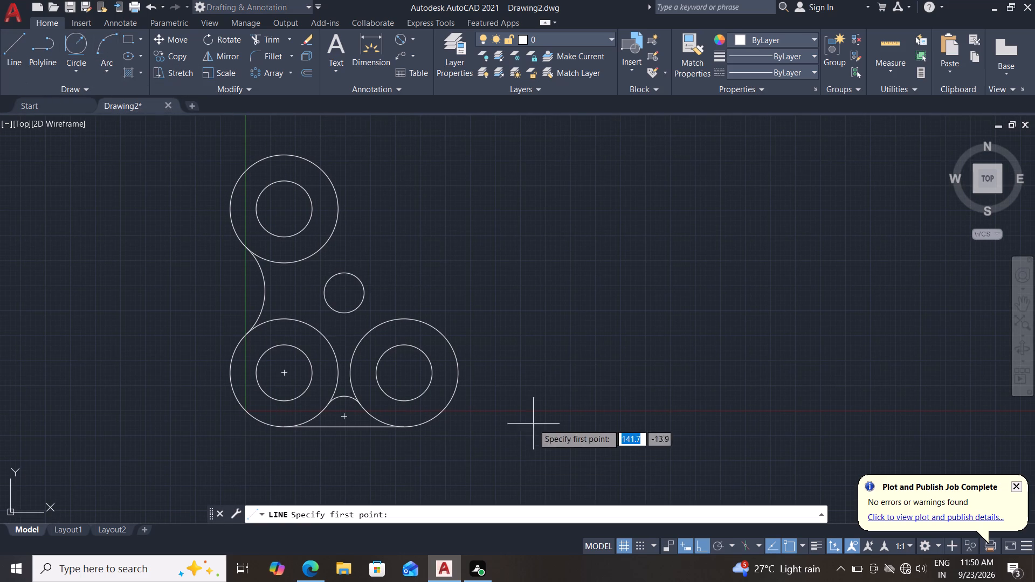
type("tan")
key("Return")
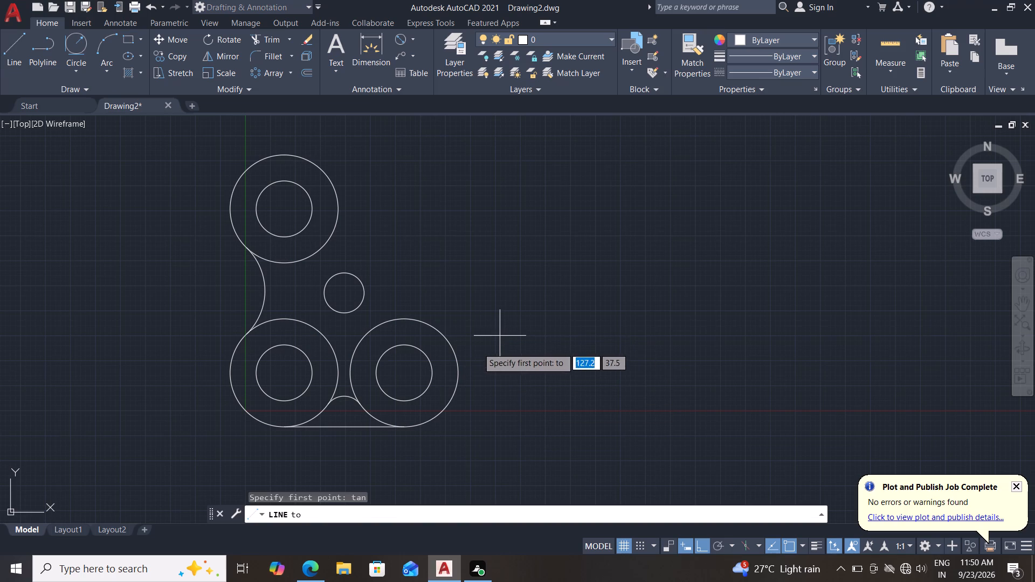
left_click(461, 356)
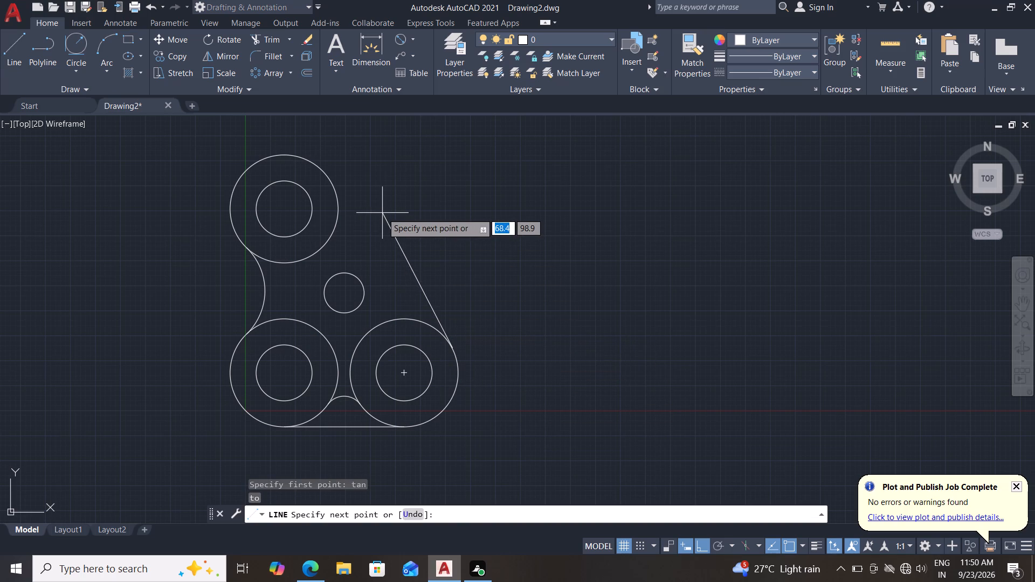
key("t")
type("an")
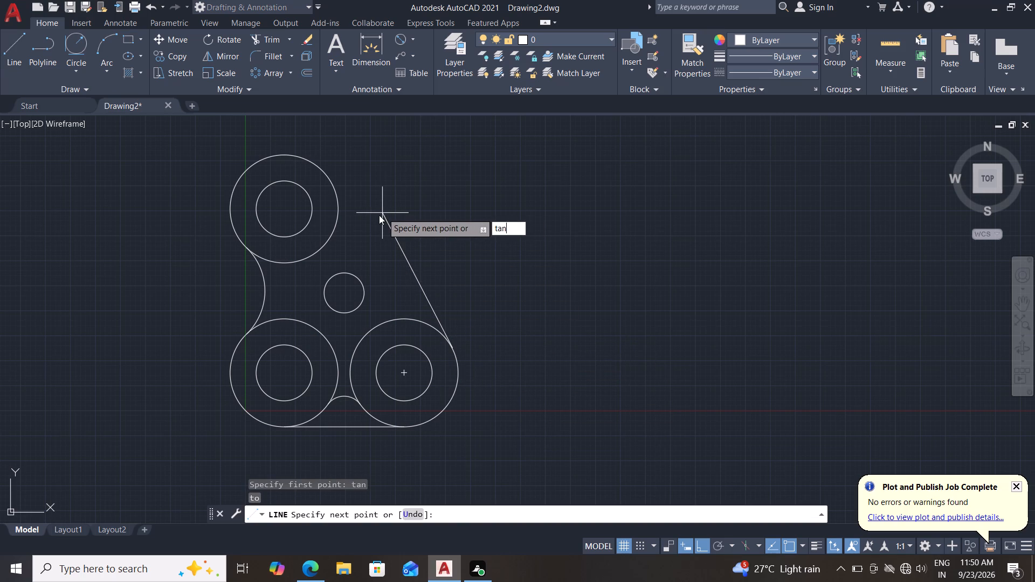
key("Return")
left_click(335, 192)
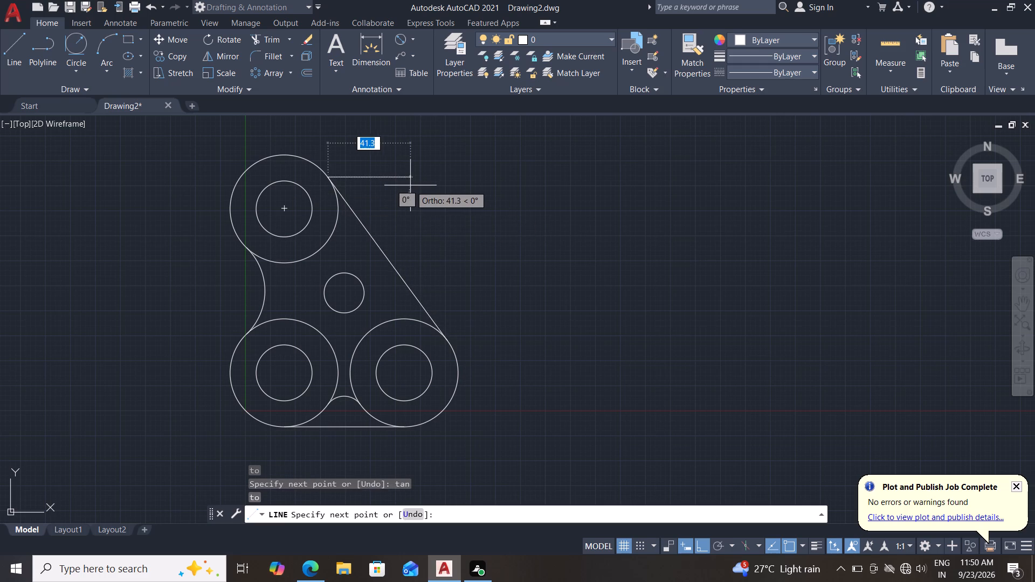
key("Escape")
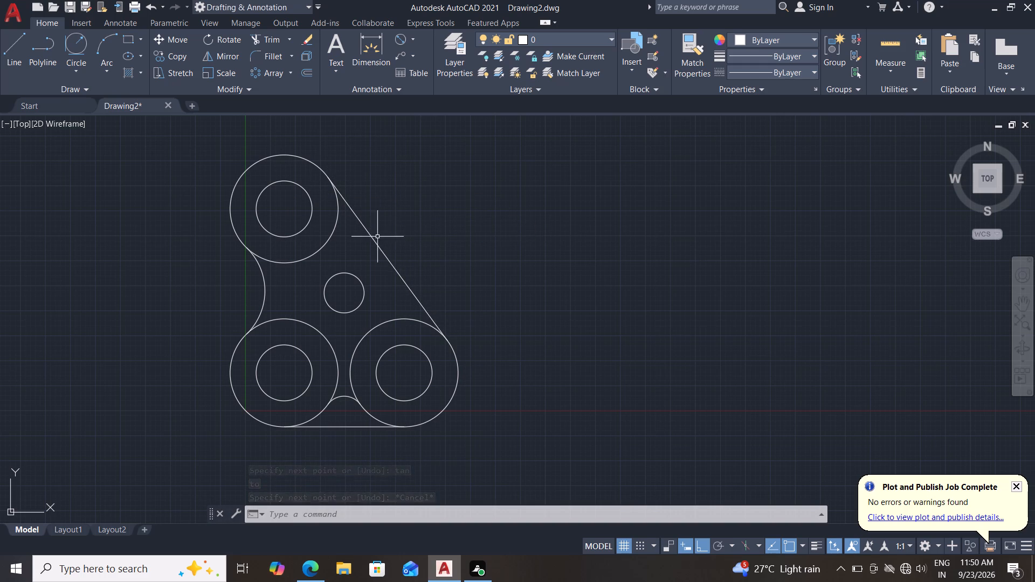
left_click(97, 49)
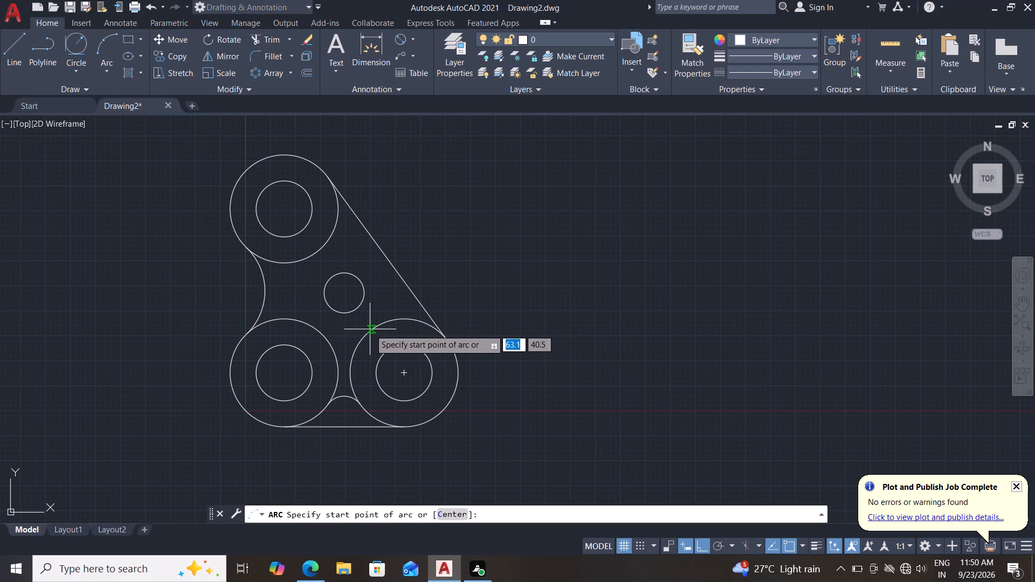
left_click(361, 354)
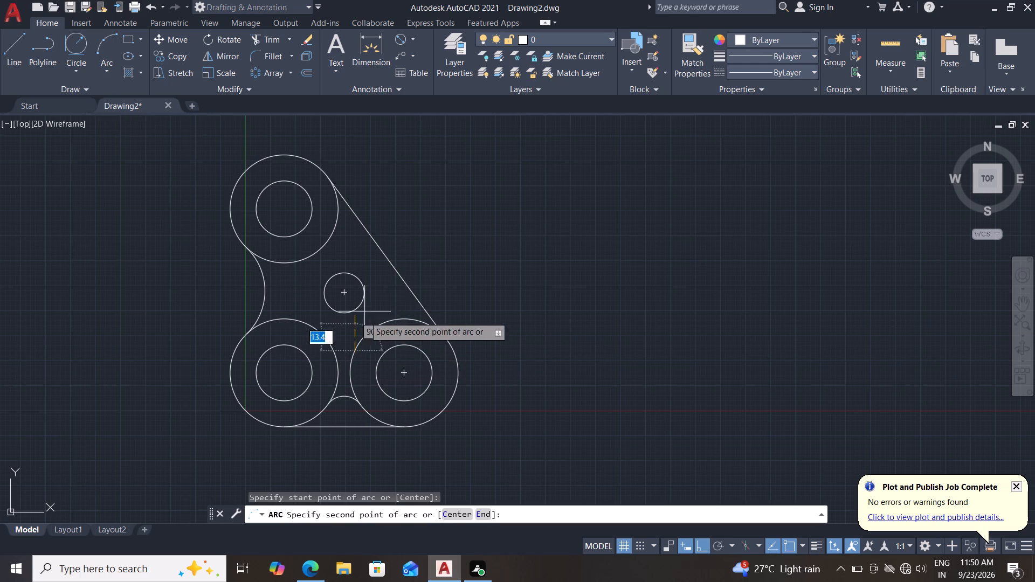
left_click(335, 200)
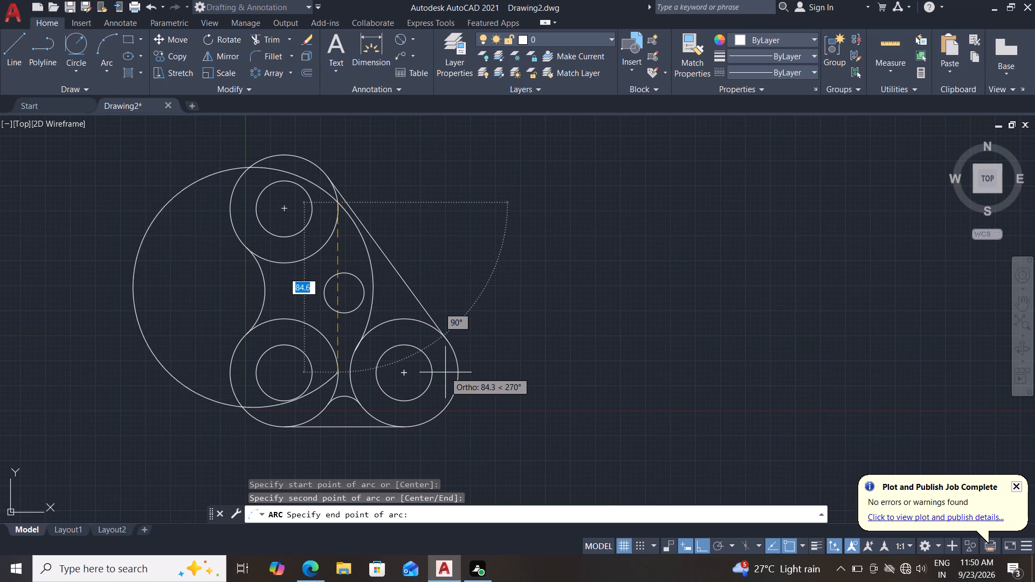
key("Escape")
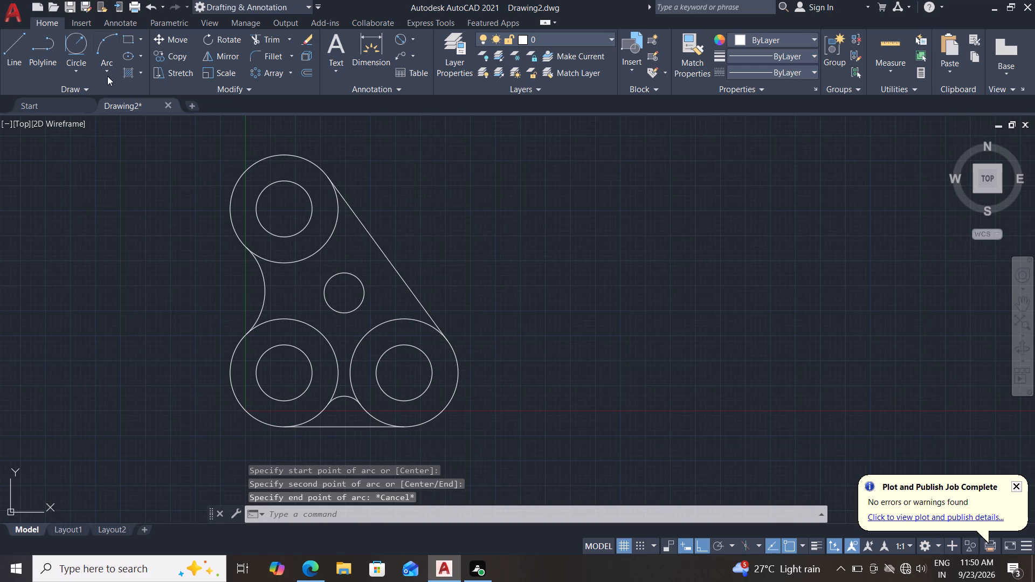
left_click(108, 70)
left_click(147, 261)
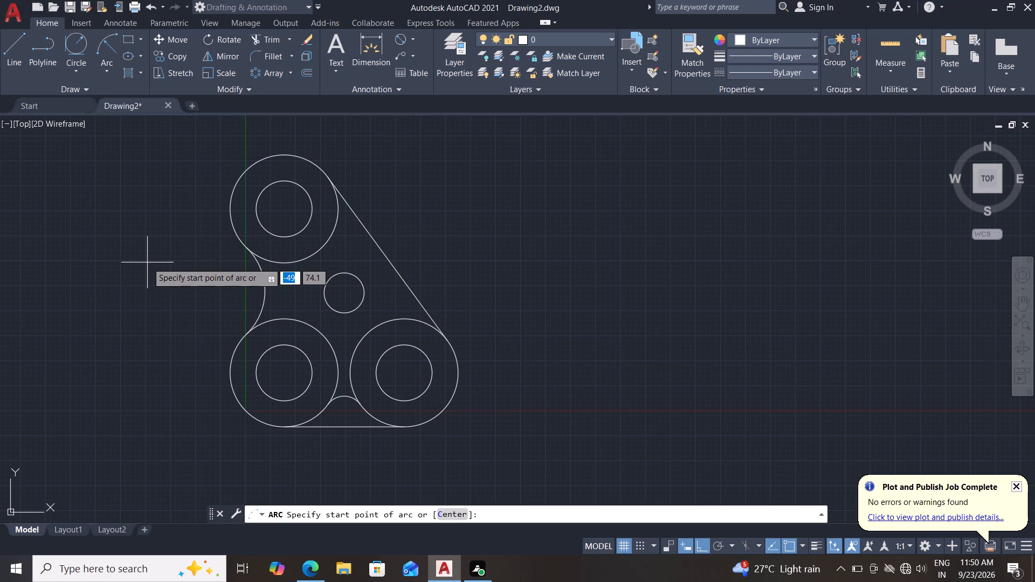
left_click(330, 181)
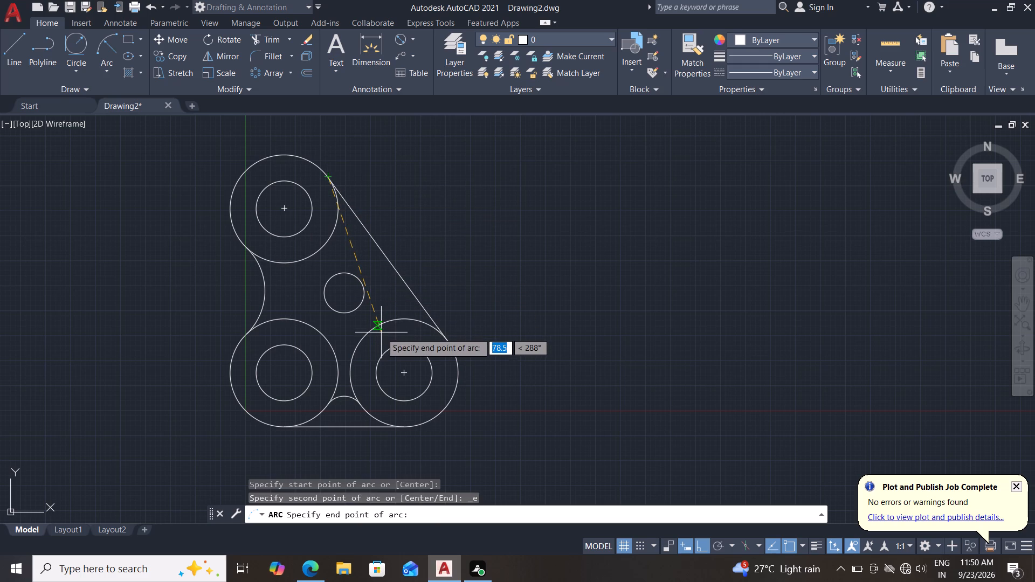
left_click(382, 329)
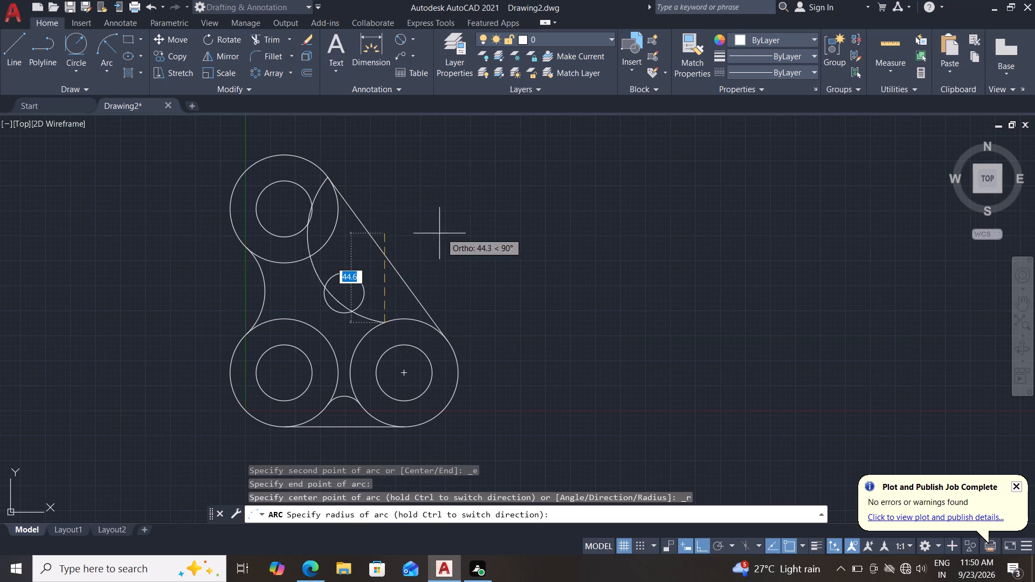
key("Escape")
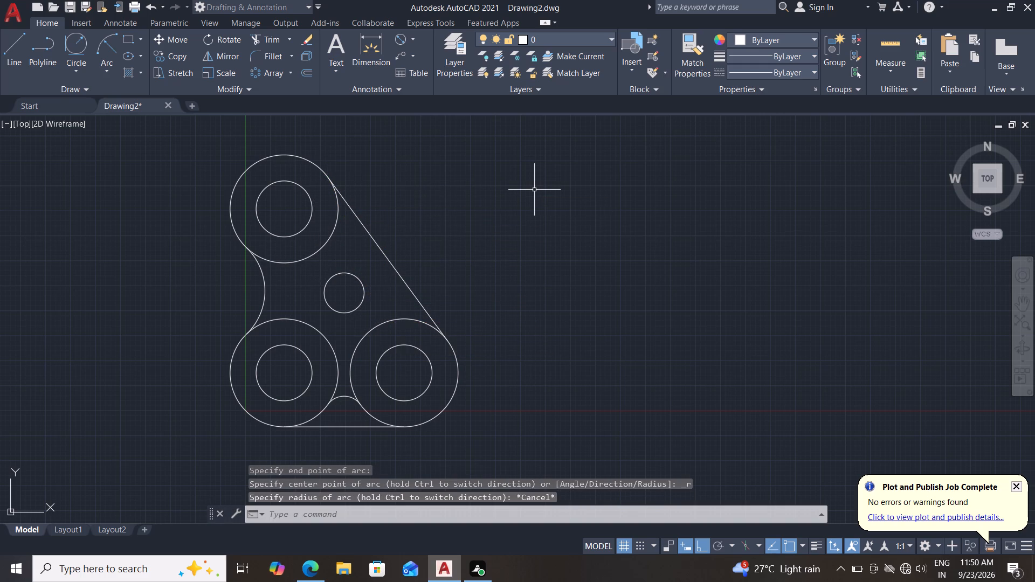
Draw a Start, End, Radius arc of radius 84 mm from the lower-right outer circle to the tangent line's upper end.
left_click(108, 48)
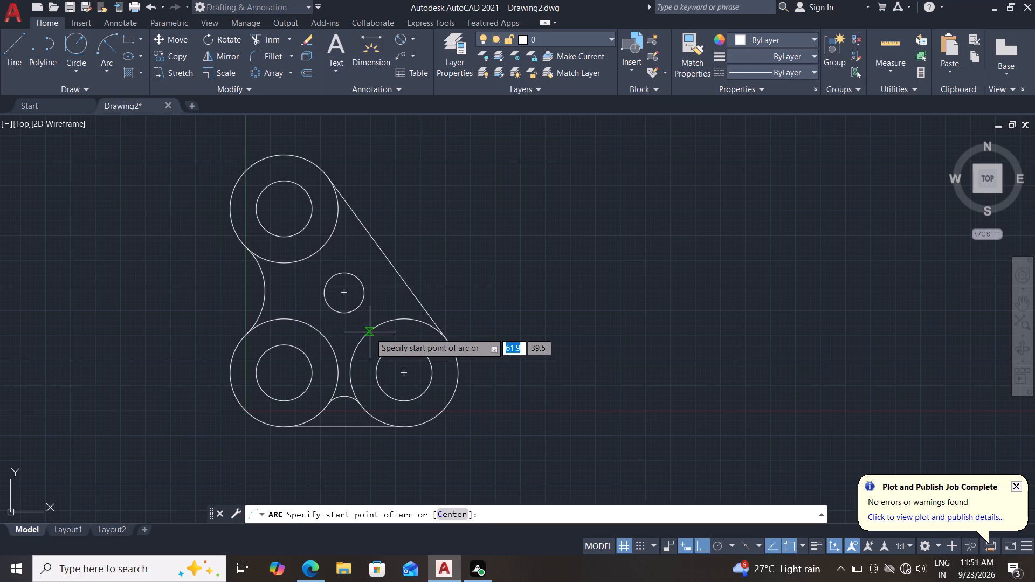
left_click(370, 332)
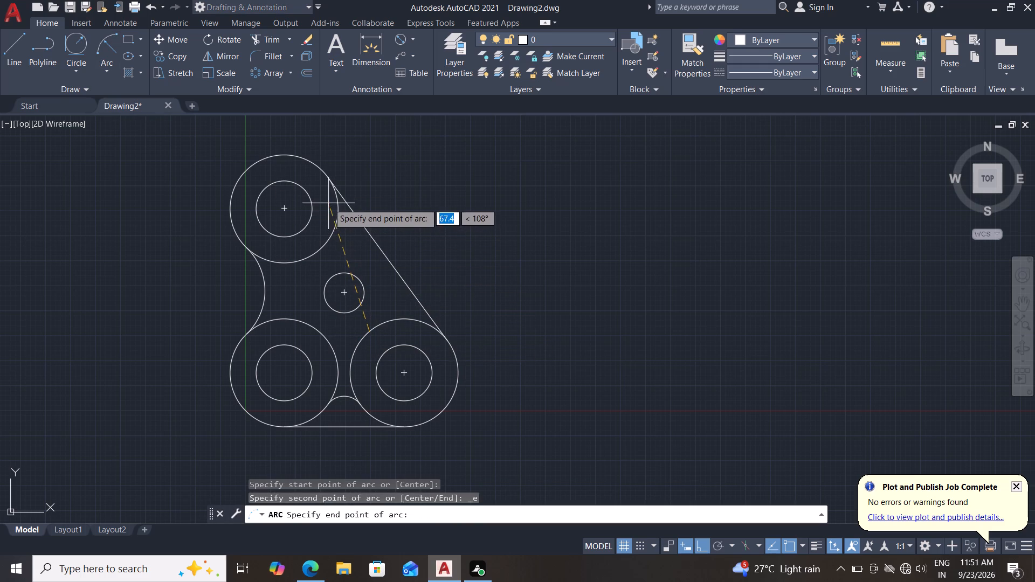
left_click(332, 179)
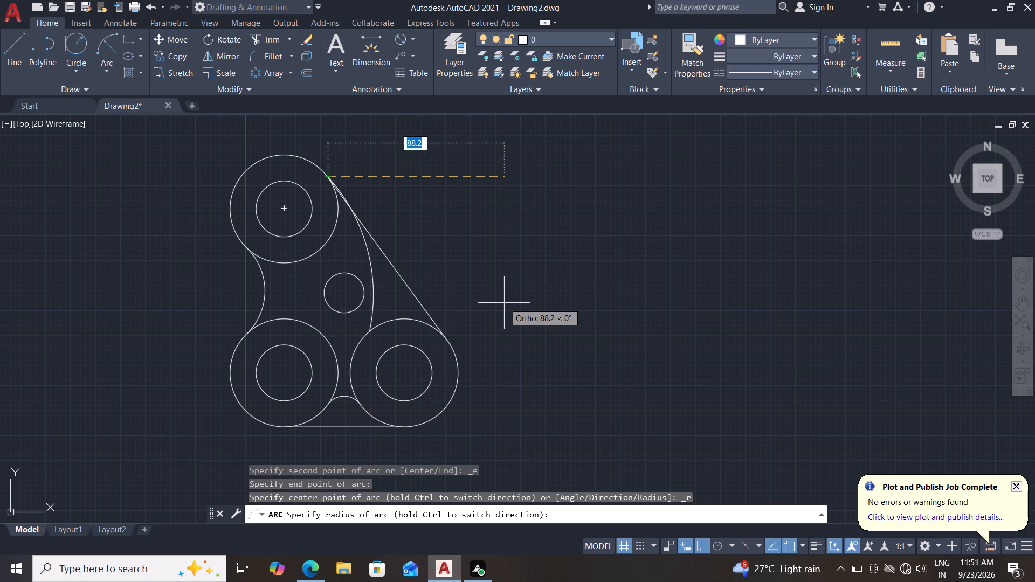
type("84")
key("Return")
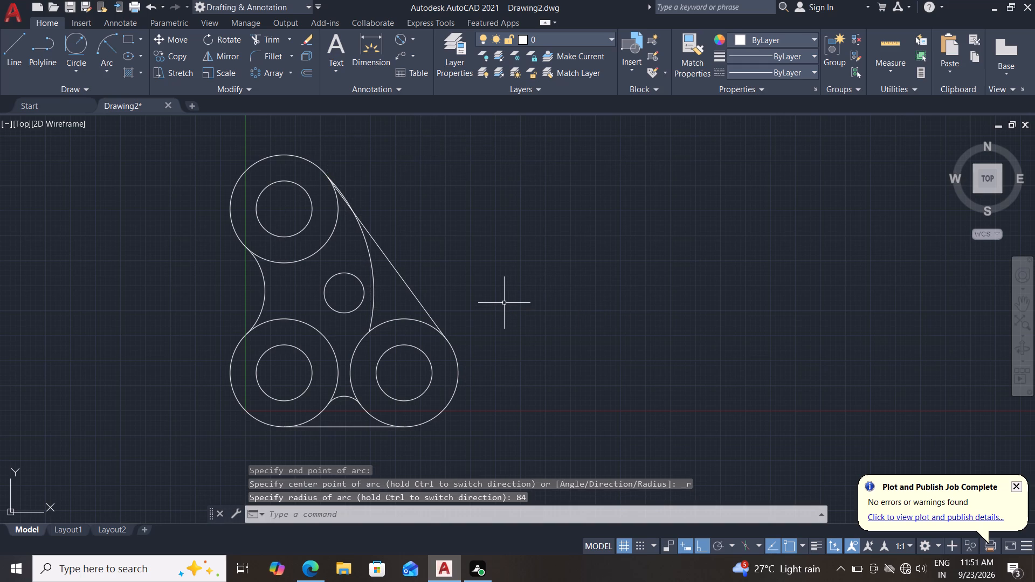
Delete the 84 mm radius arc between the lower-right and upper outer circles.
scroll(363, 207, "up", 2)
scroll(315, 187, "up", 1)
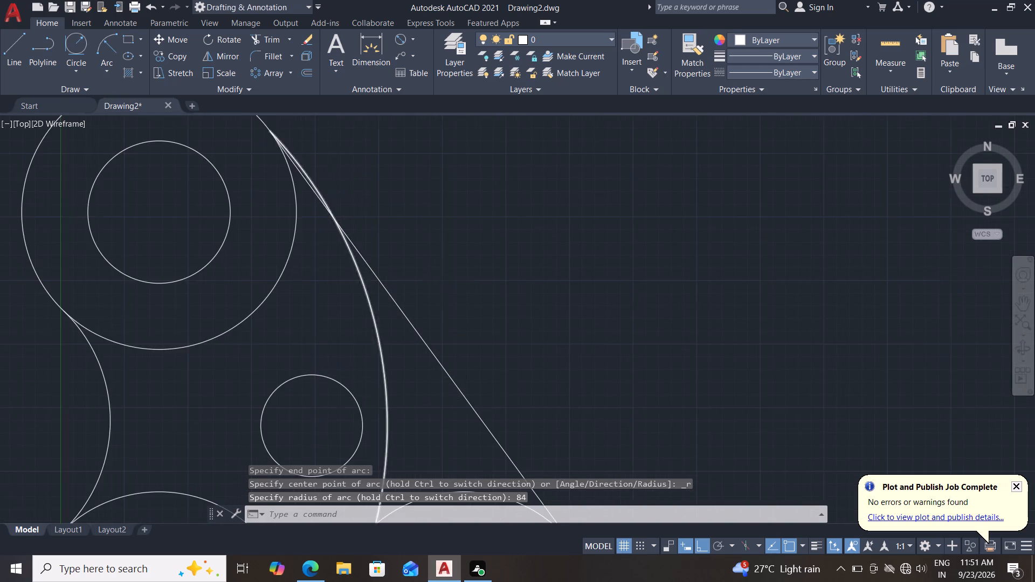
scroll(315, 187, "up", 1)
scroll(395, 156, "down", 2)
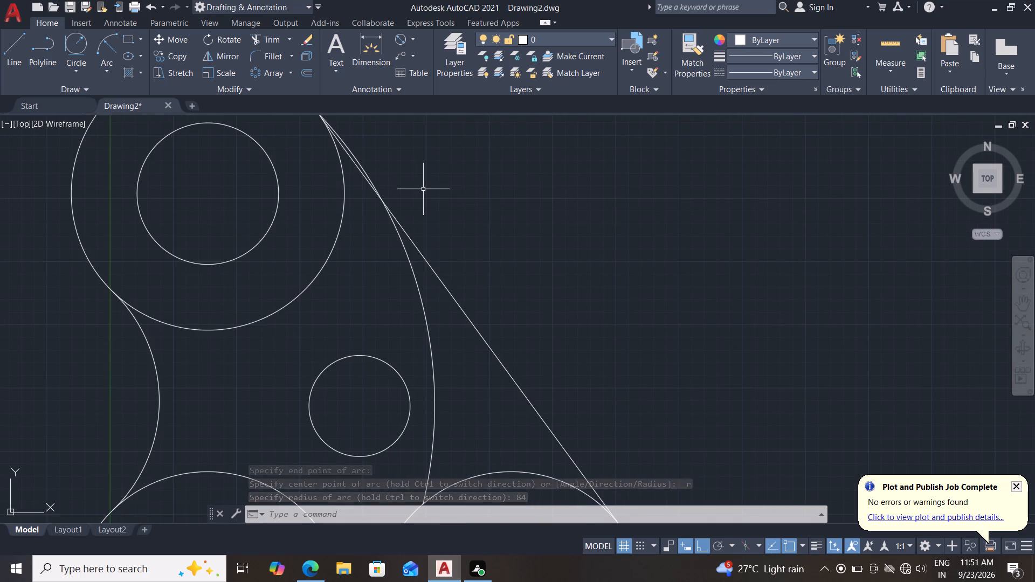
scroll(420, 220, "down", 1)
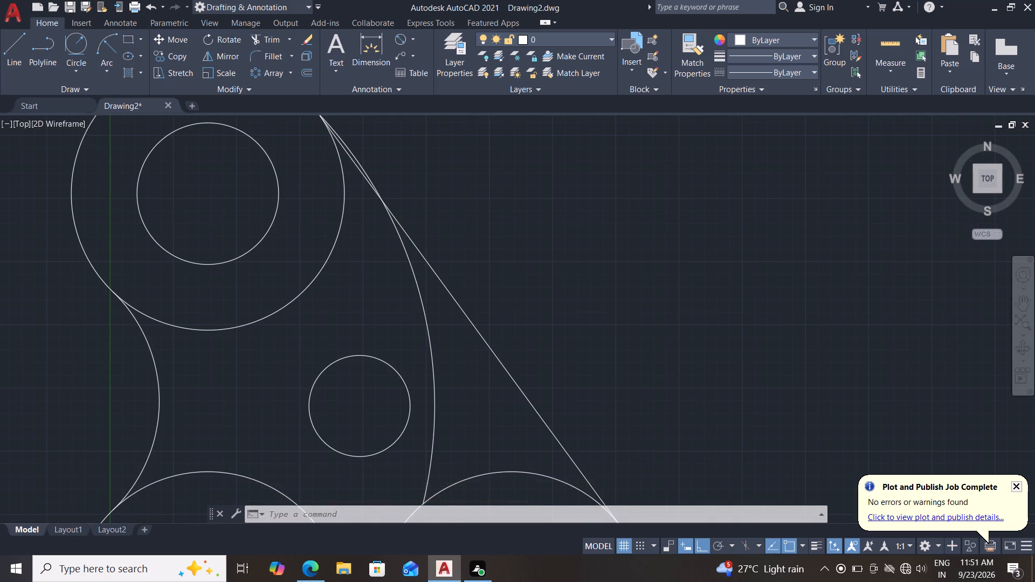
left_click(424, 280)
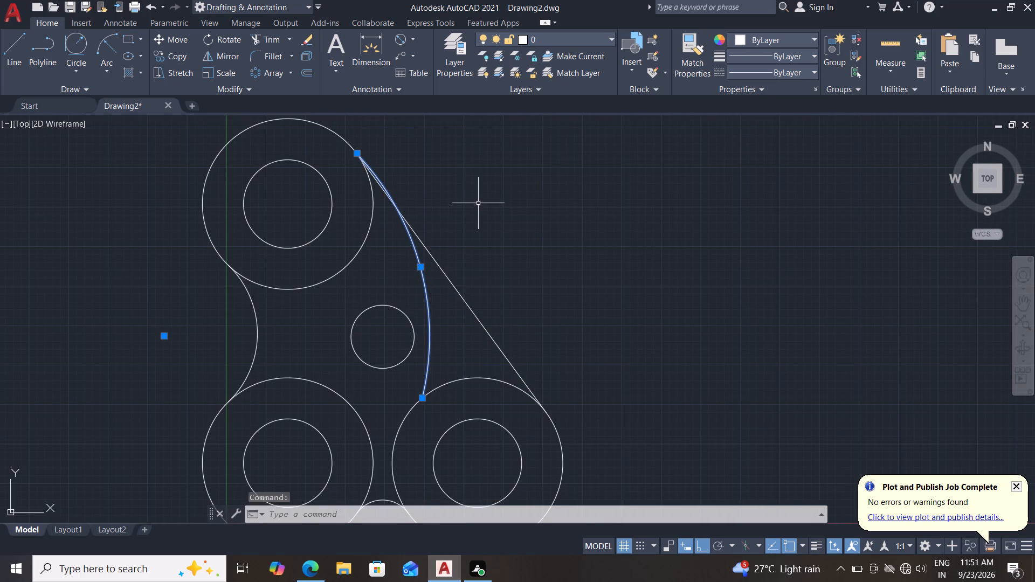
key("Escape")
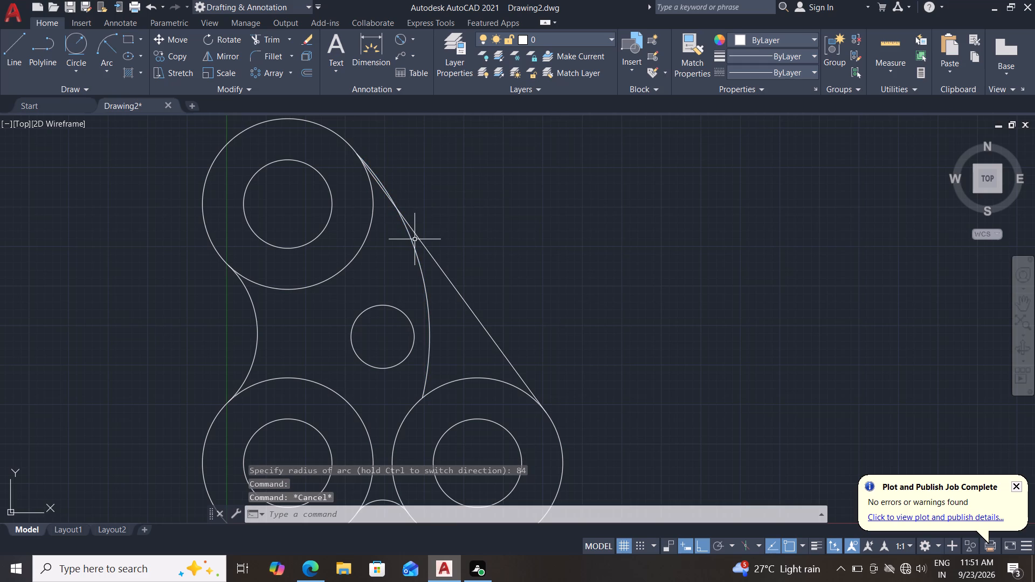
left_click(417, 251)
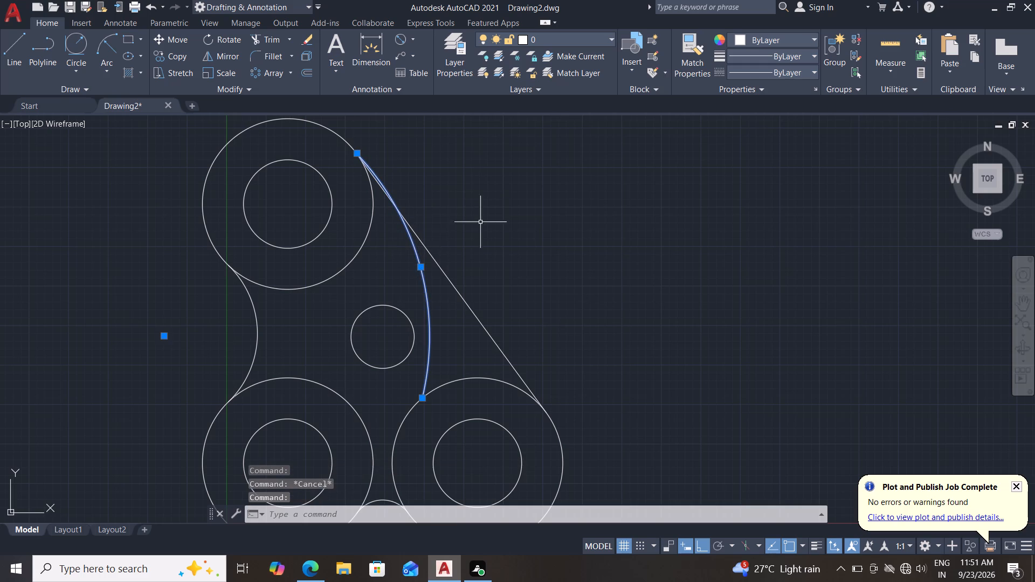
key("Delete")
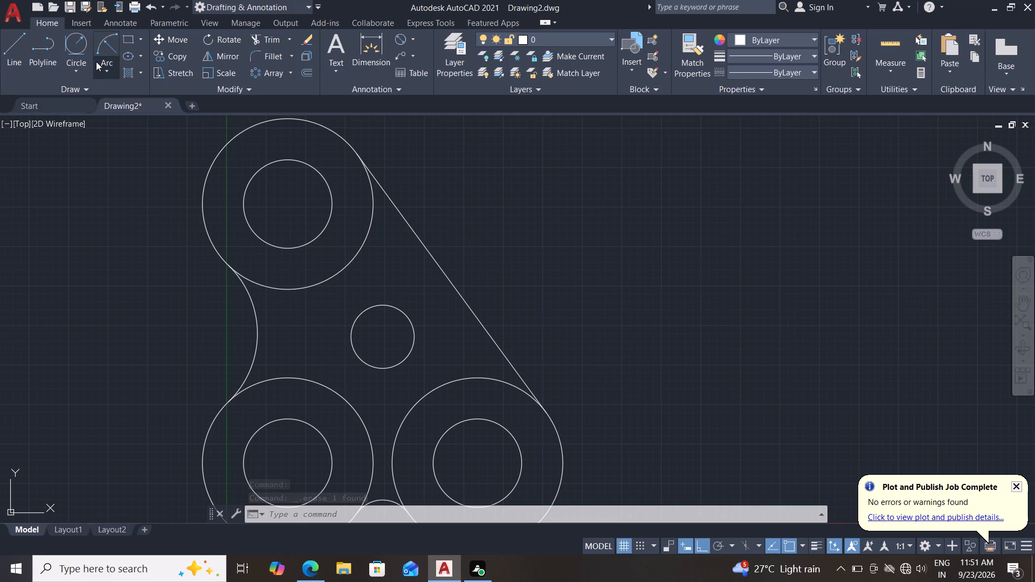
Draw a Tan, Tan, Radius circle of radius 84 mm touching the upper outer circle's right side and the lower-right outer circle's left side.
left_click(79, 44)
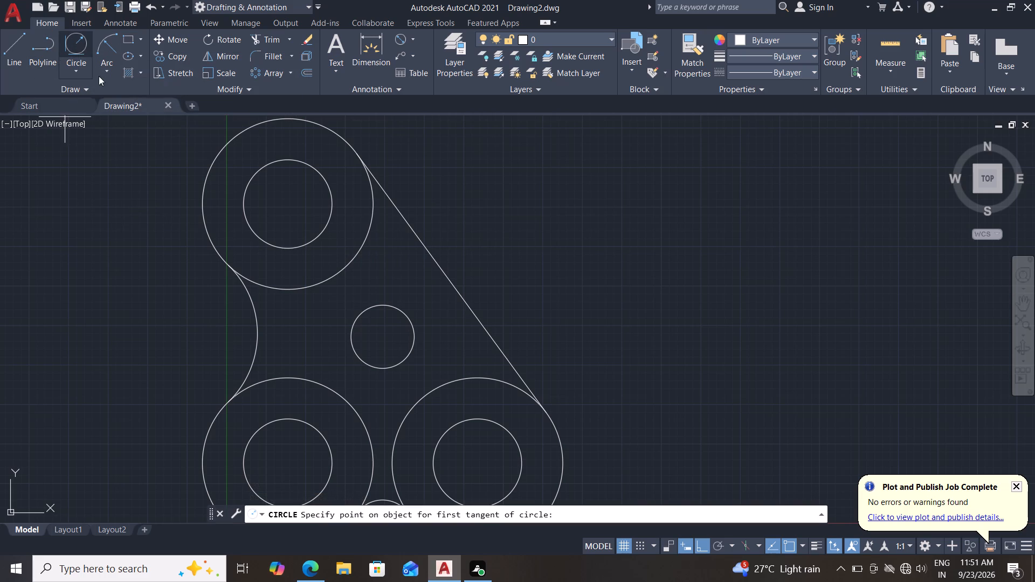
left_click(364, 186)
middle_click_drag(353, 392, 357, 325)
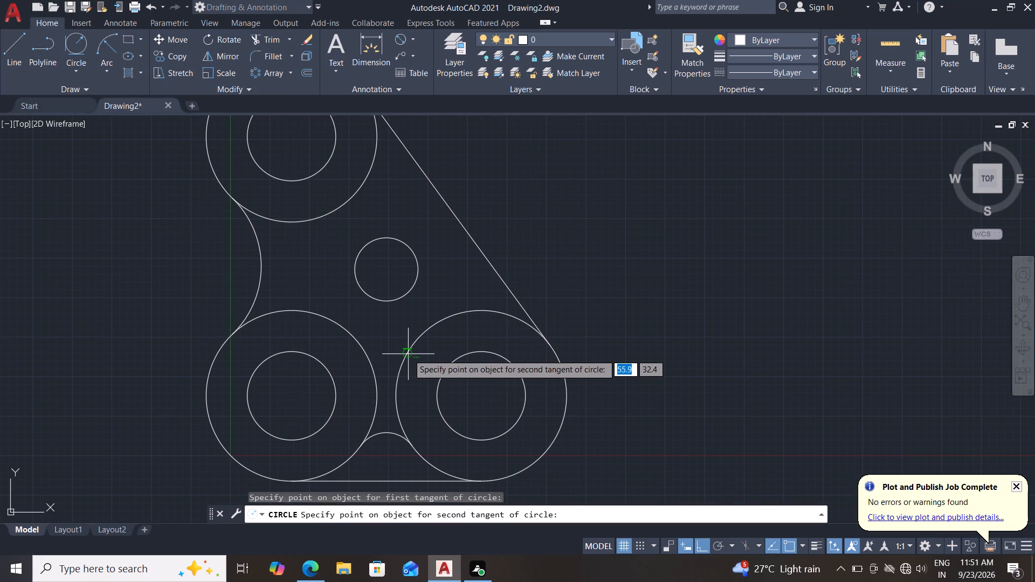
left_click(404, 361)
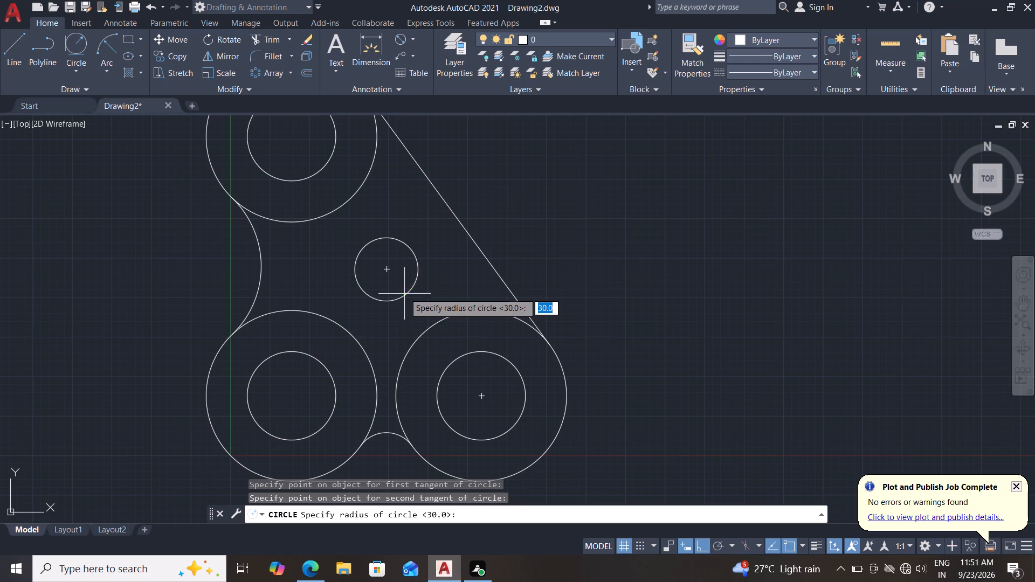
key("8")
key("4")
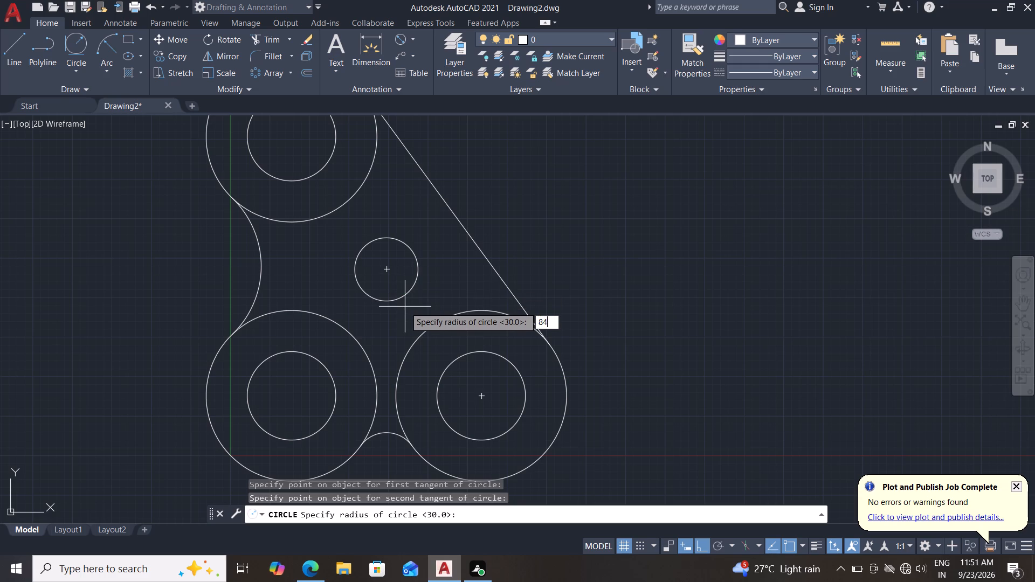
key("Return")
Trim the 84 mm radius circle, leaving only its arc between the upper and lower-right outer circles.
scroll(427, 344, "down", 1)
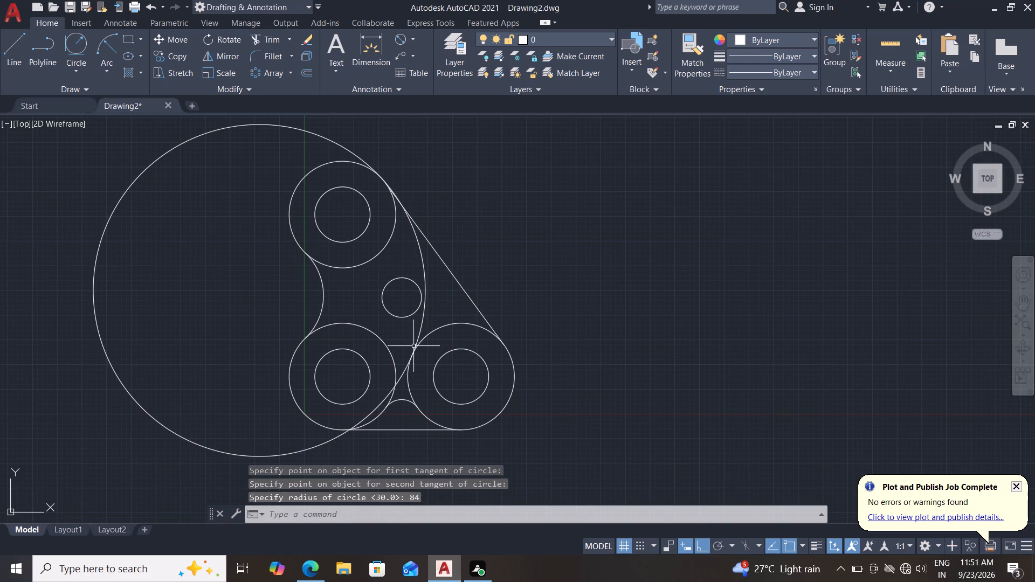
left_click(283, 40)
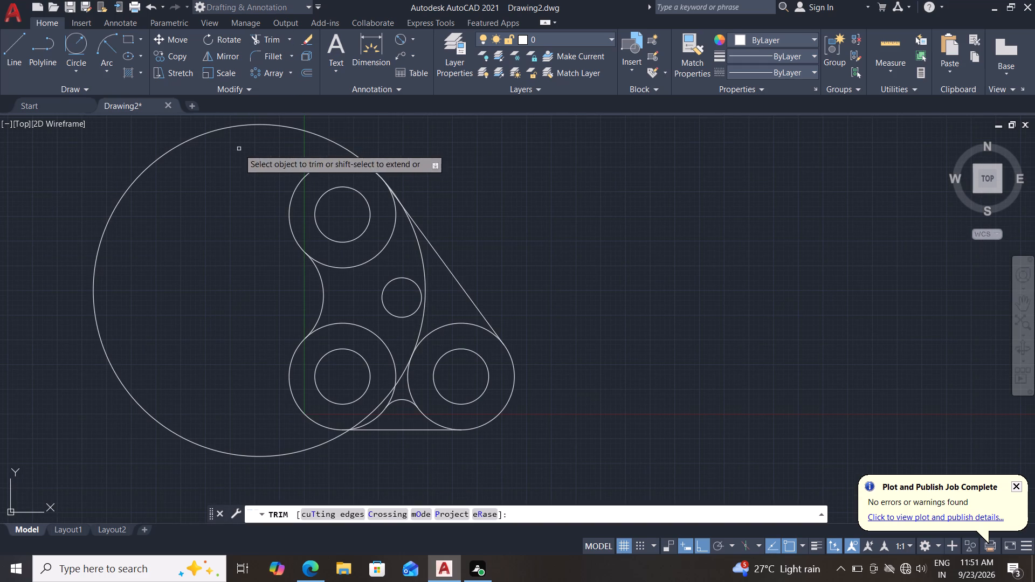
left_click_drag(117, 213, 101, 186)
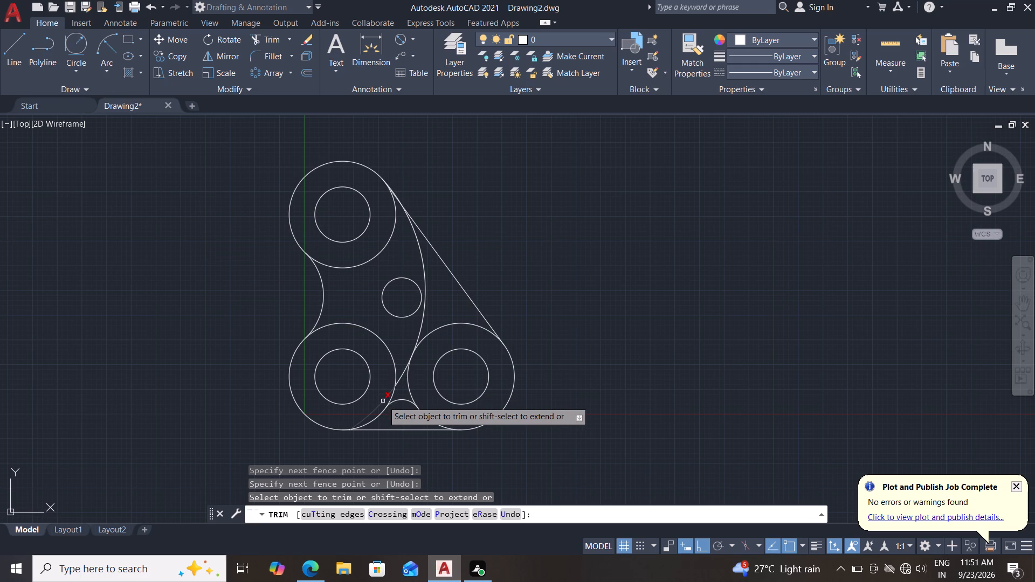
left_click(383, 401)
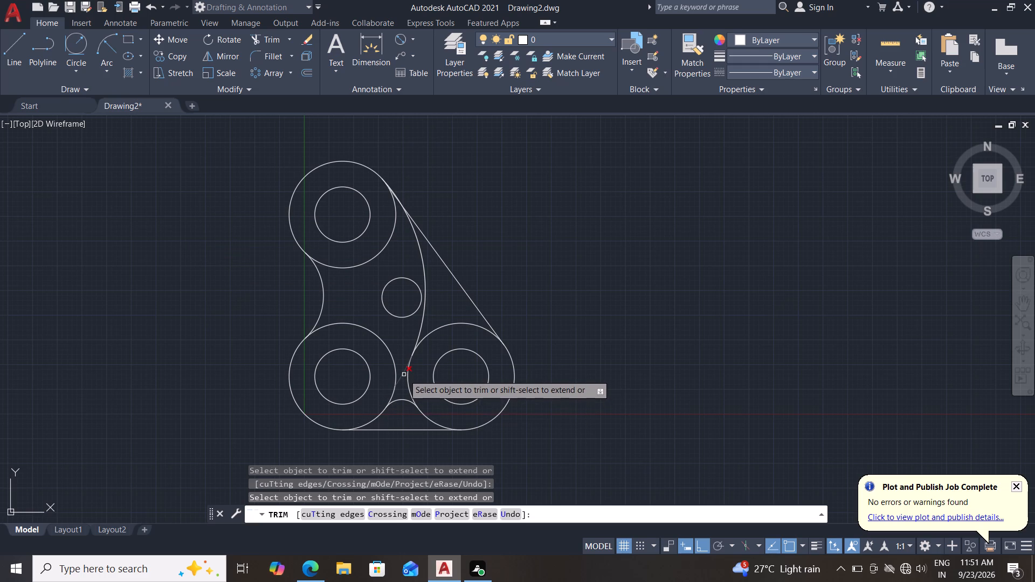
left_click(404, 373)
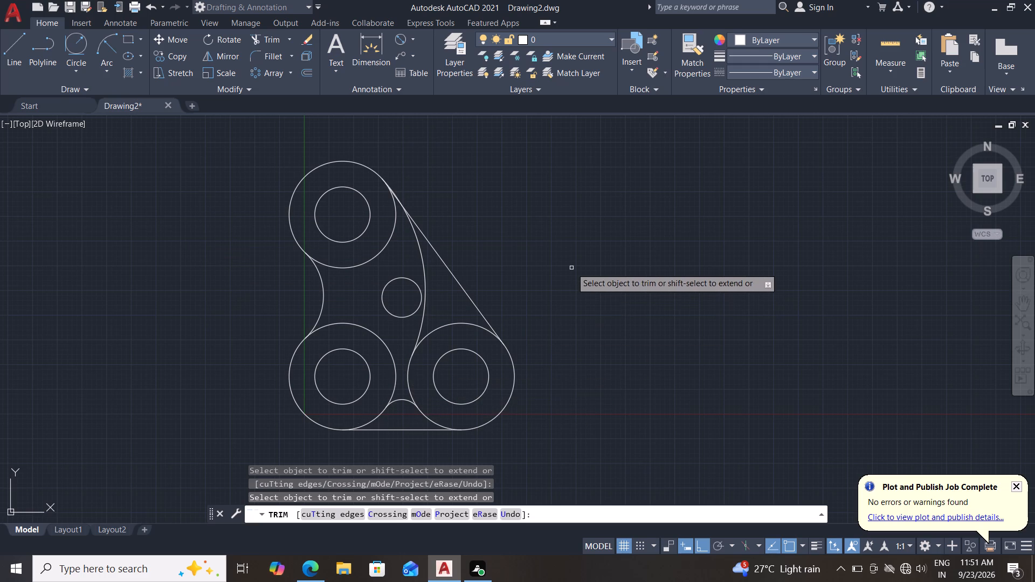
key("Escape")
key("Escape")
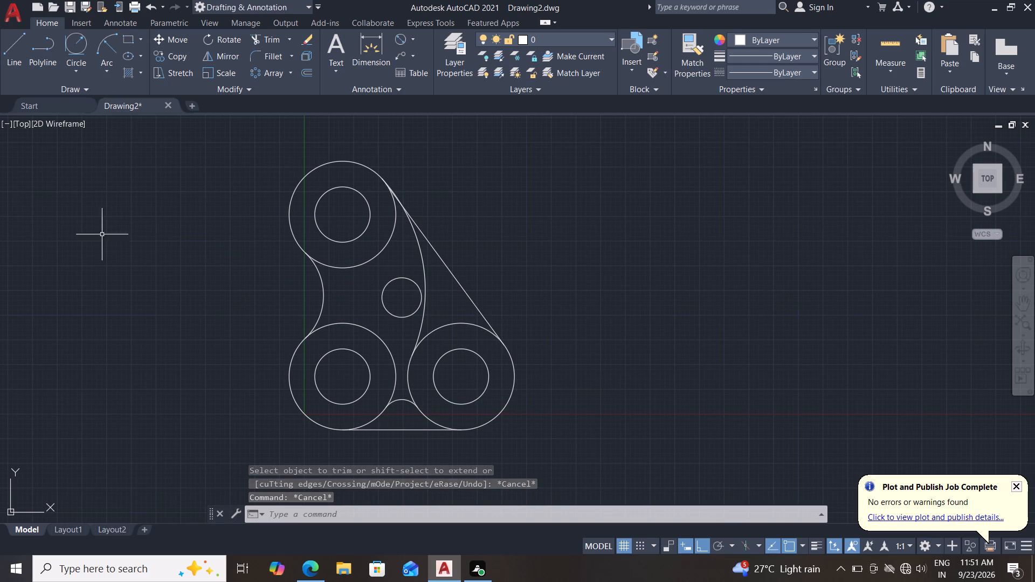
Draw a Tan, Tan, Radius circle of radius 10 mm touching the 84 mm radius arc and the top of the lower-right outer circle.
left_click(75, 44)
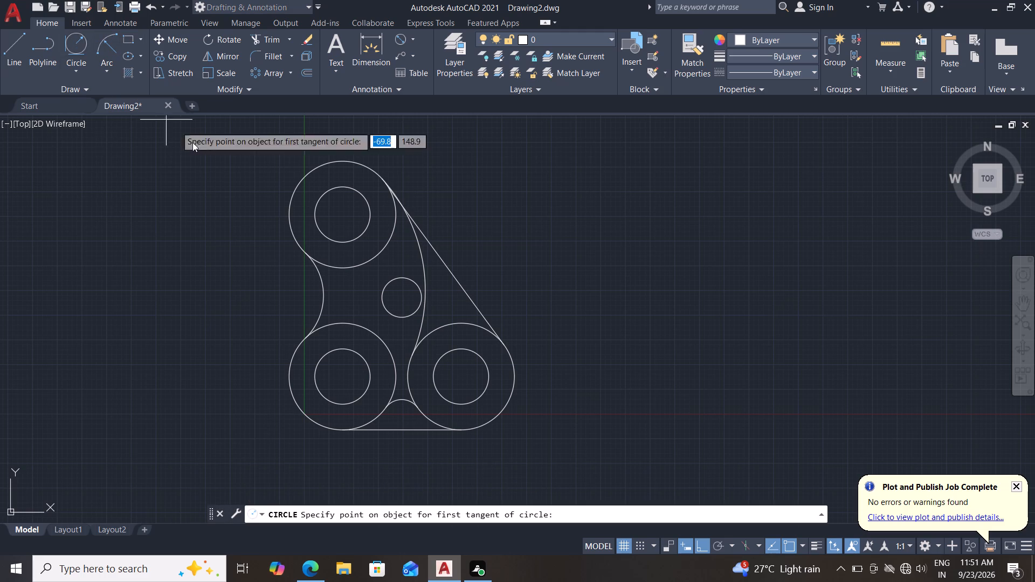
left_click(427, 318)
left_click(445, 329)
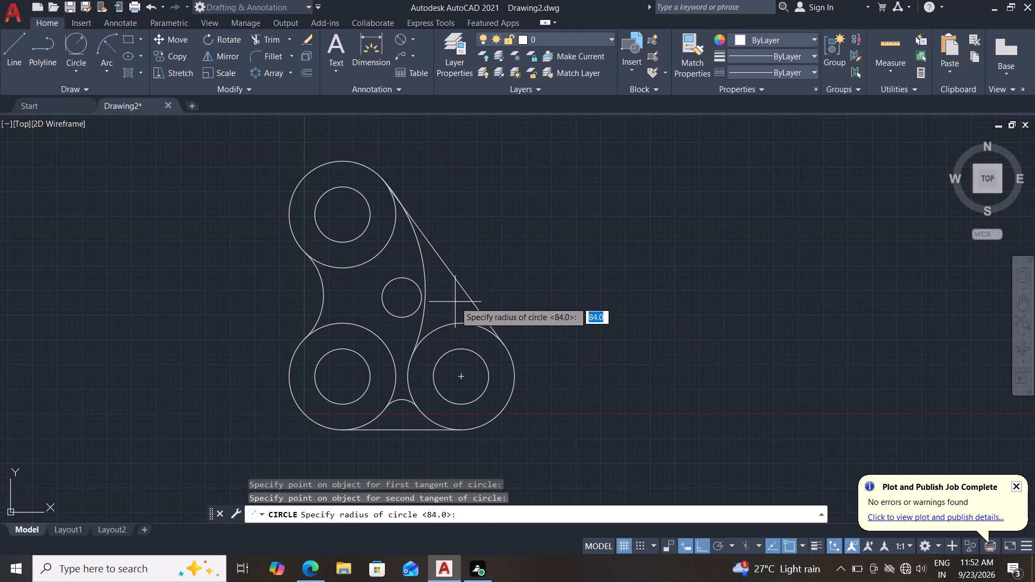
type("10")
key("Return")
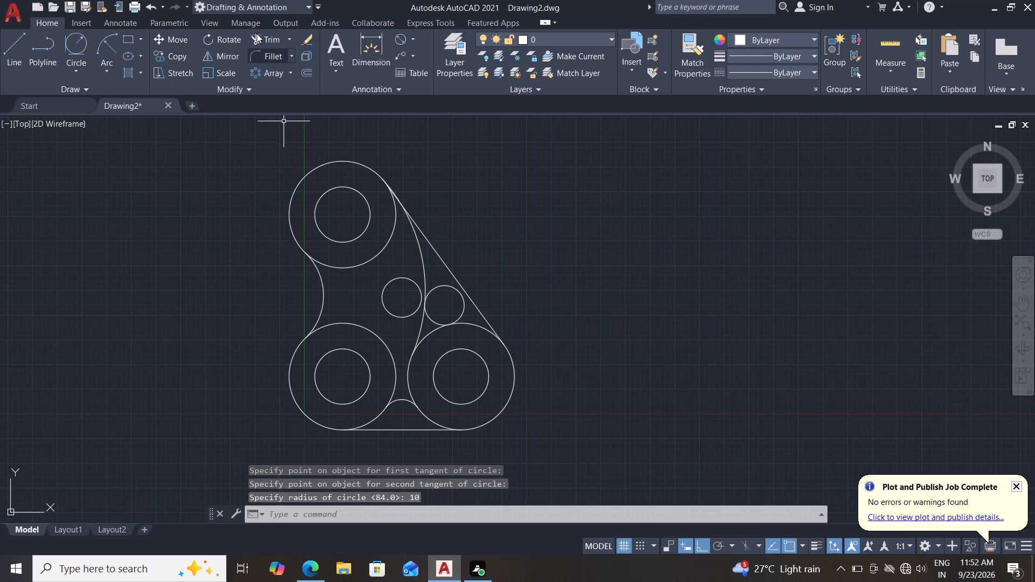
Trim the new 10 mm radius circle to its lower-left blend arc and trim off the 84 mm radius arc's end below it.
left_click(257, 33)
scroll(421, 333, "up", 2)
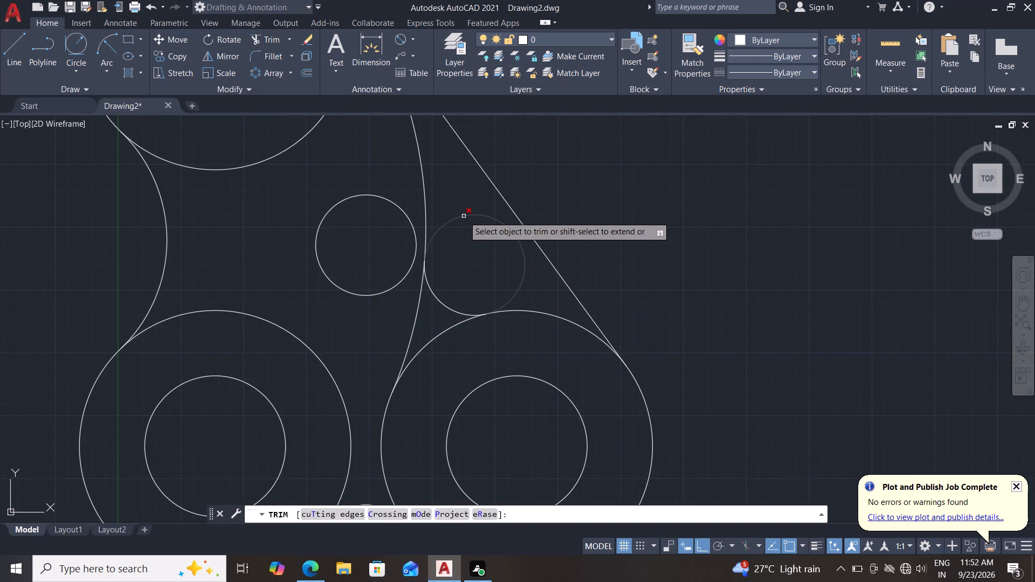
left_click(464, 216)
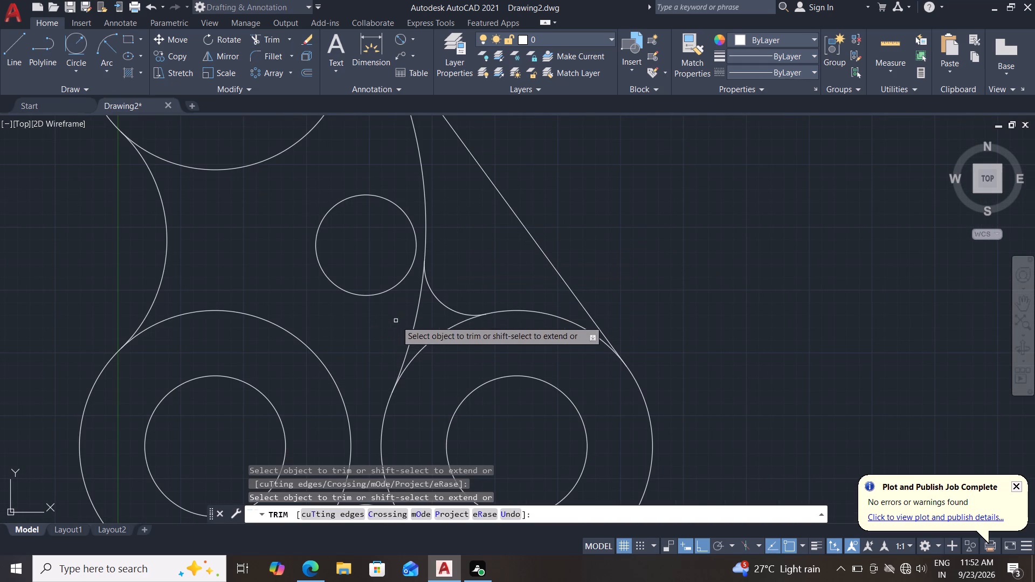
left_click(419, 311)
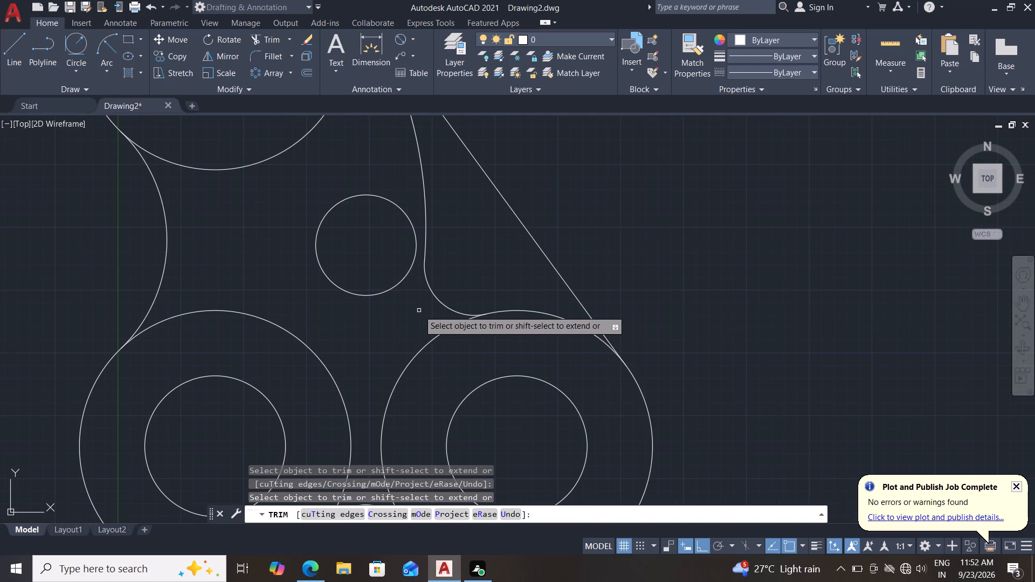
key("Escape")
key("Escape")
scroll(419, 309, "down", 2)
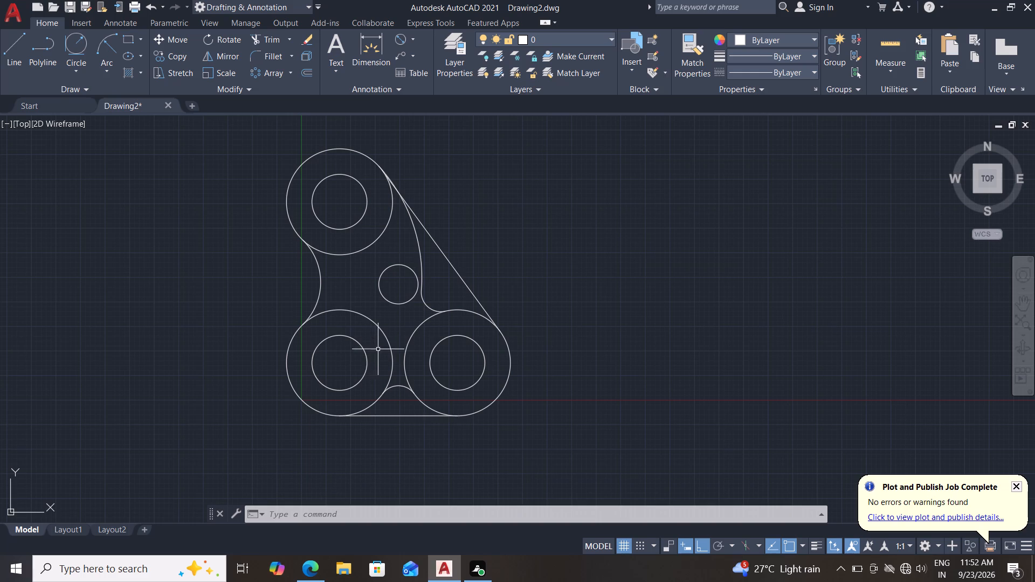
Trim the inward-facing portions of the lower-left and lower-right outer circles between their tangent arcs.
left_click(270, 39)
left_click_drag(358, 319, 361, 301)
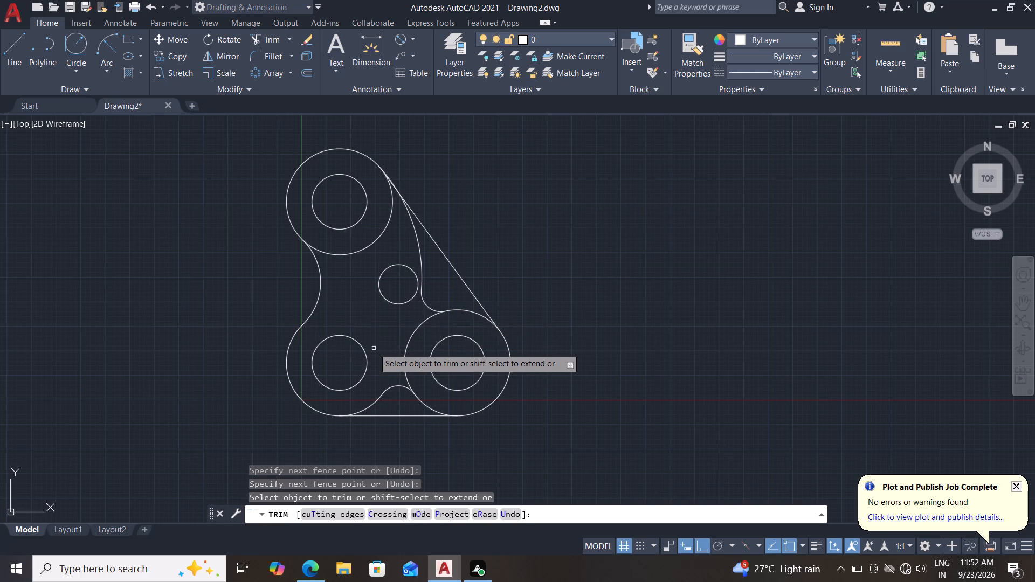
left_click_drag(396, 313, 426, 331)
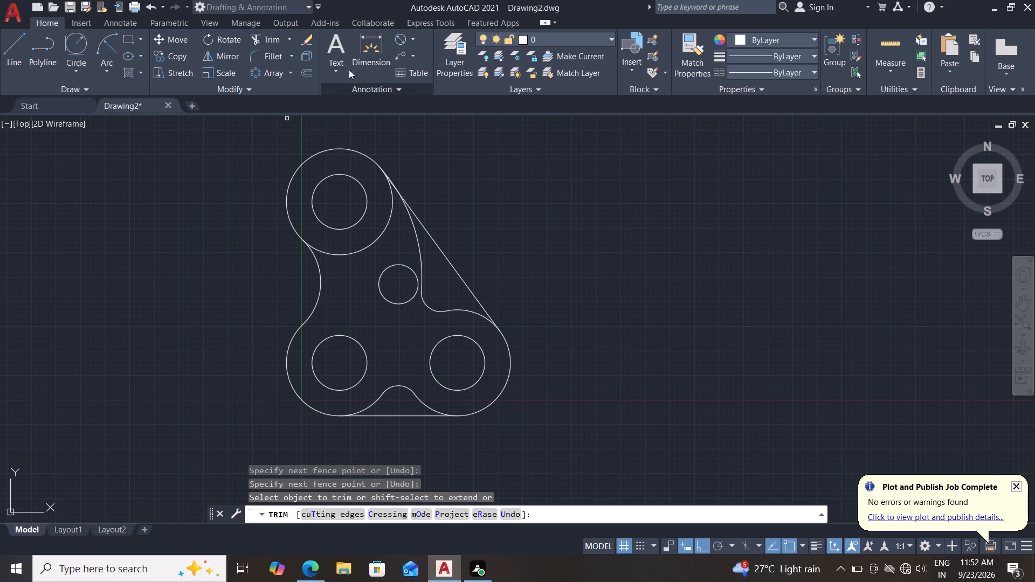
Dimension the horizontal spacing of the two lower circle centres below the part and the vertical spacing of the left-hand circle centres beside it.
left_click(368, 51)
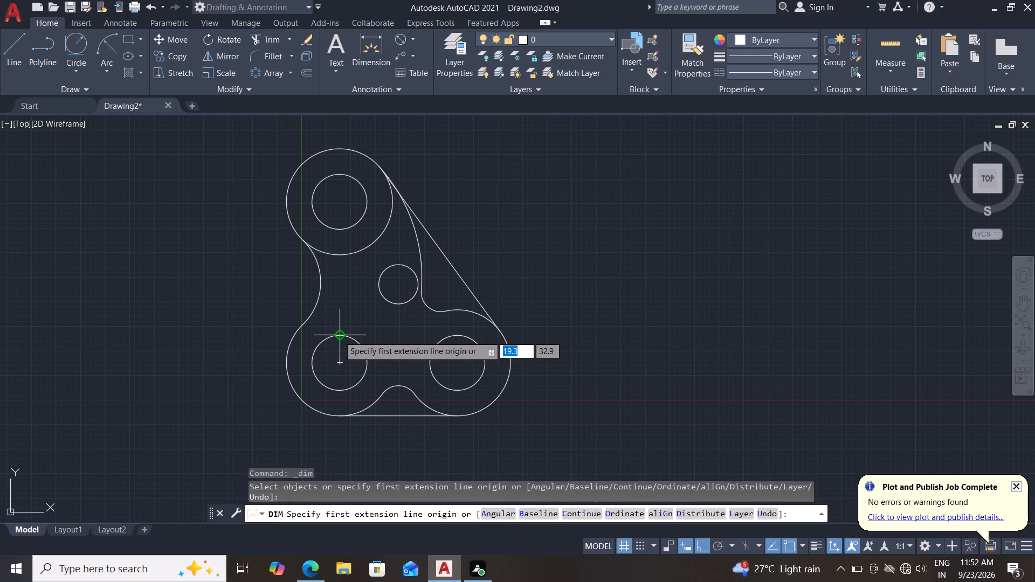
left_click(339, 364)
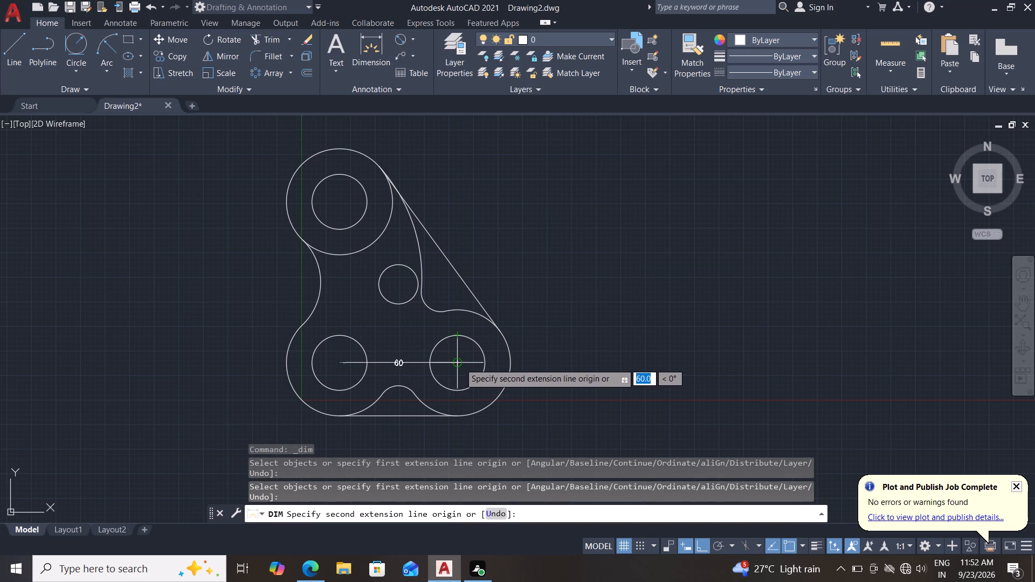
left_click(460, 363)
middle_click_drag(430, 432, 434, 406)
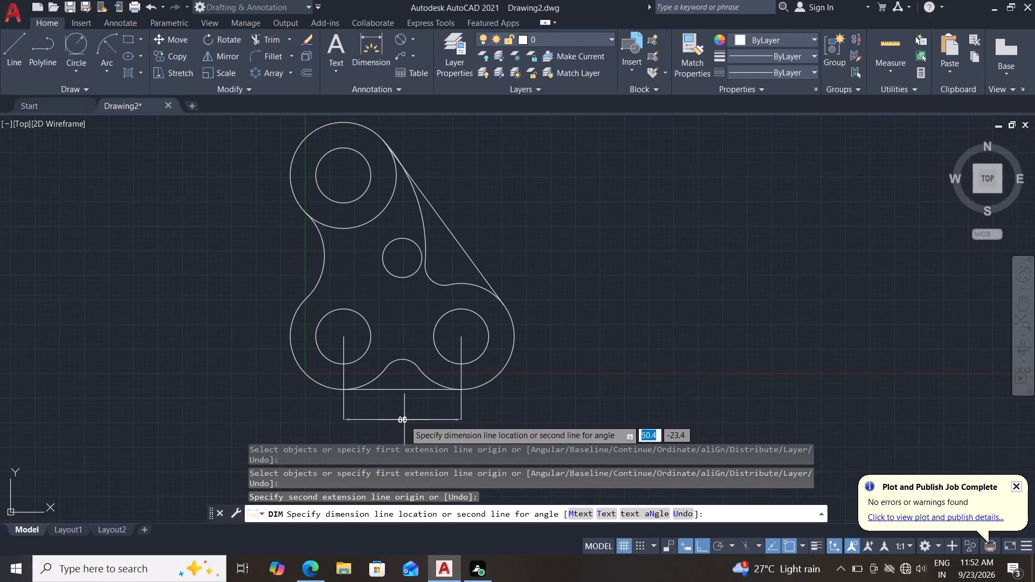
left_click(404, 420)
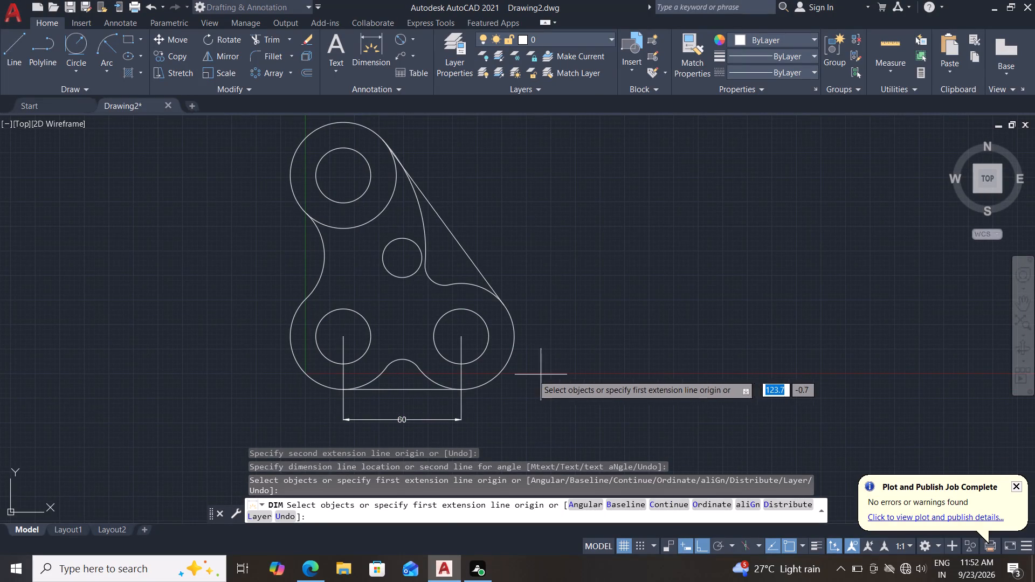
left_click(342, 336)
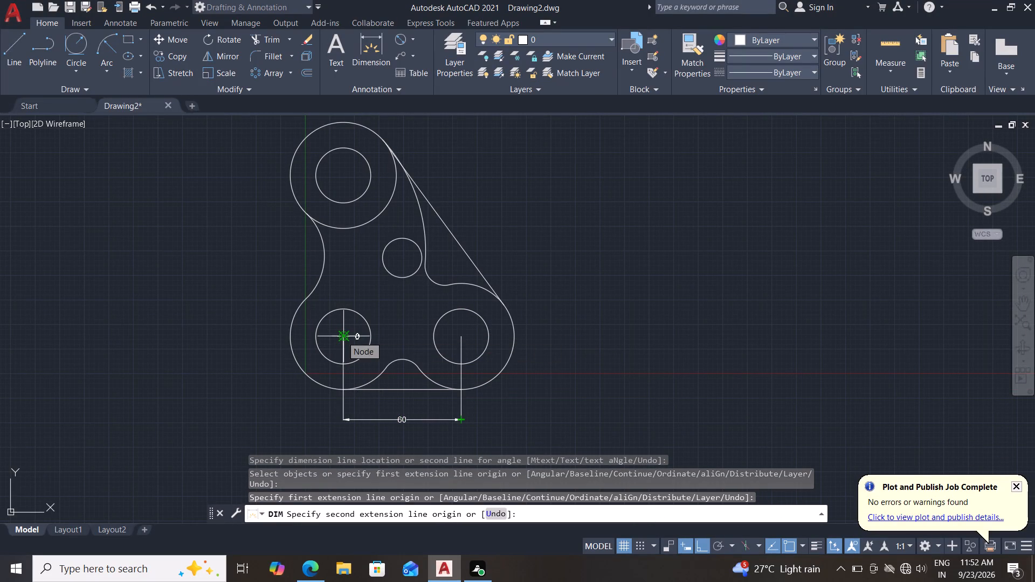
left_click(344, 178)
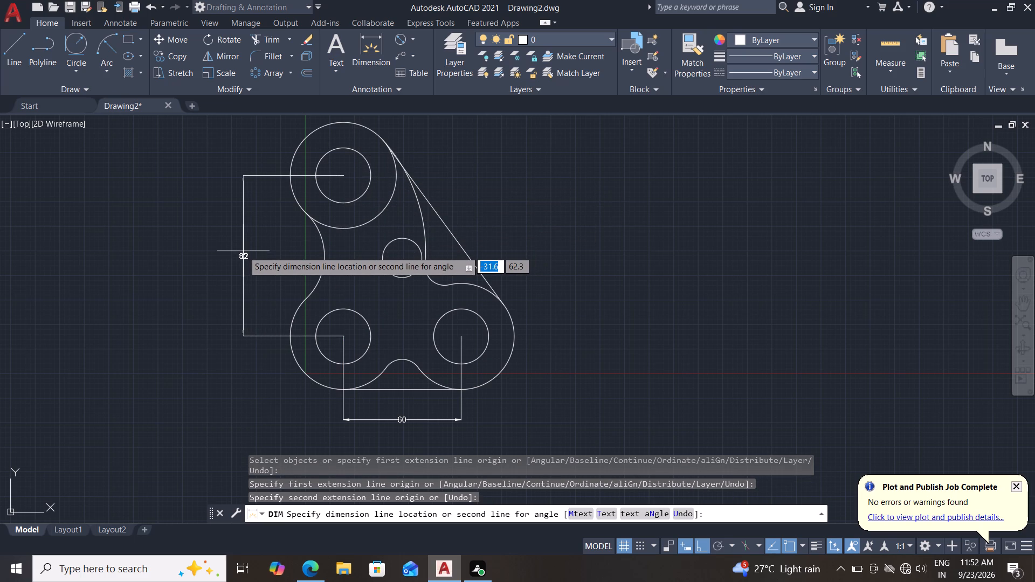
left_click(229, 254)
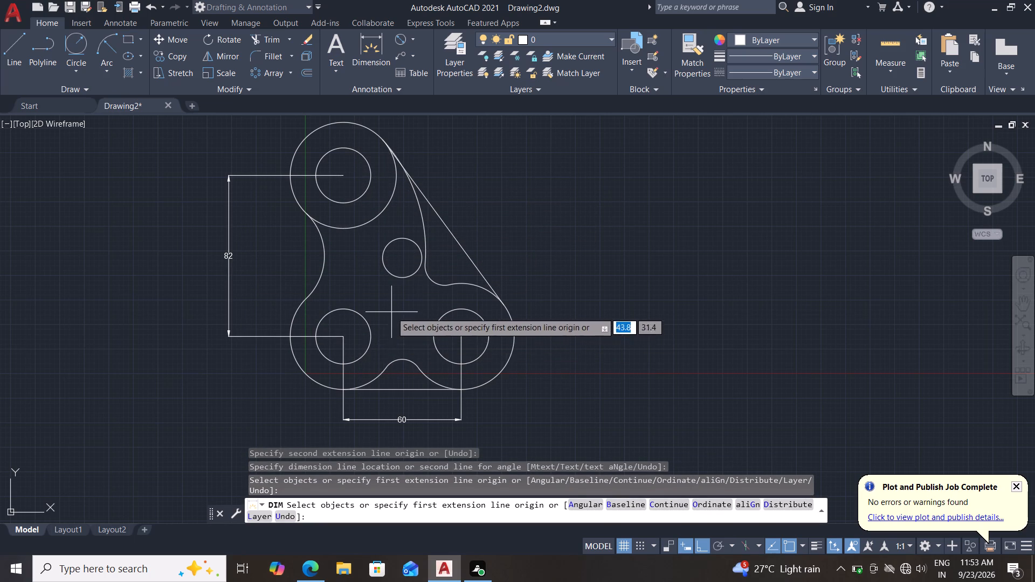
Dimension the small circle's vertical and horizontal centre offsets from the lower-left circle's centre.
left_click_drag(340, 334, 344, 327)
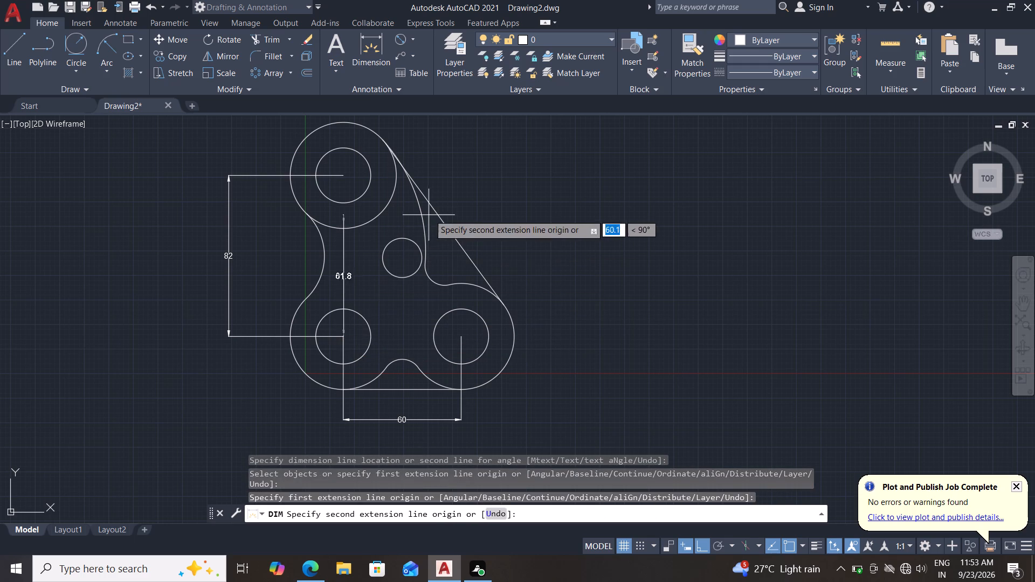
left_click(402, 261)
left_click(277, 300)
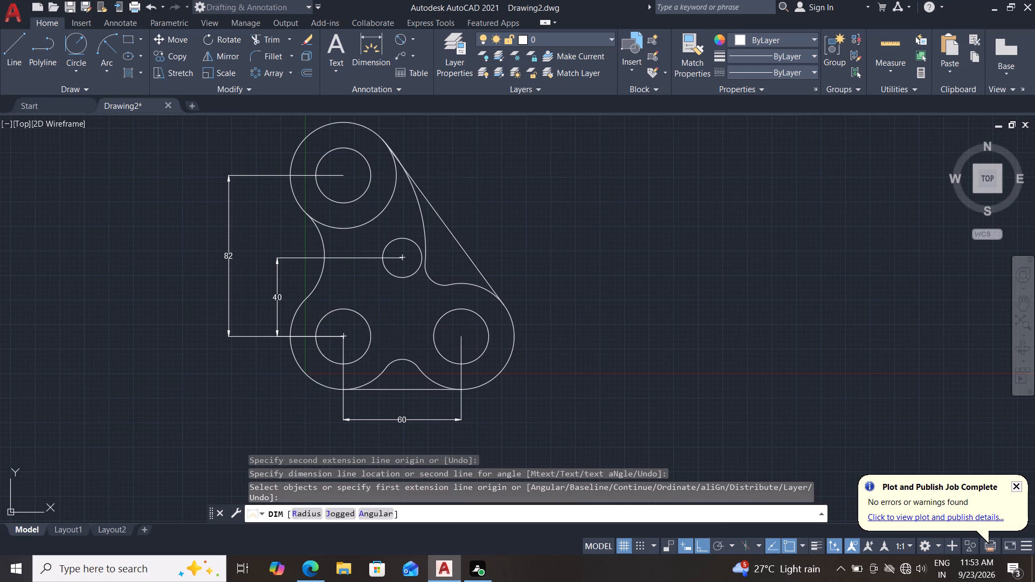
left_click(346, 336)
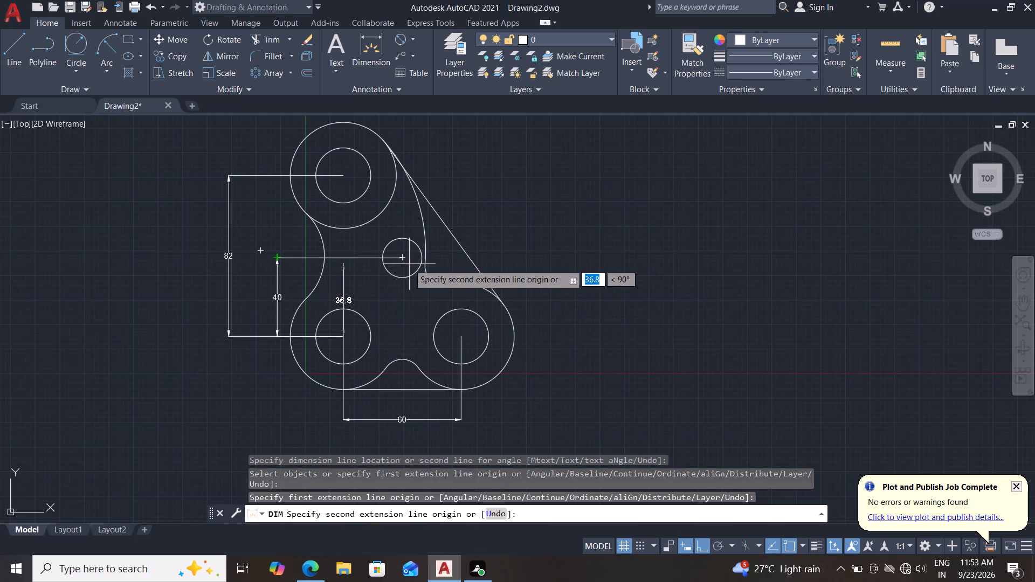
left_click(402, 257)
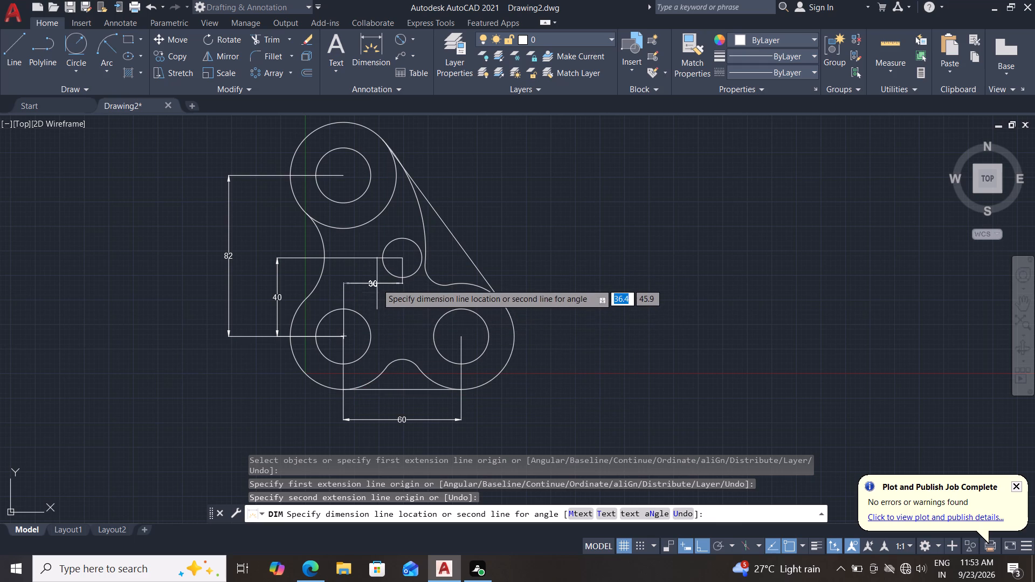
left_click(371, 296)
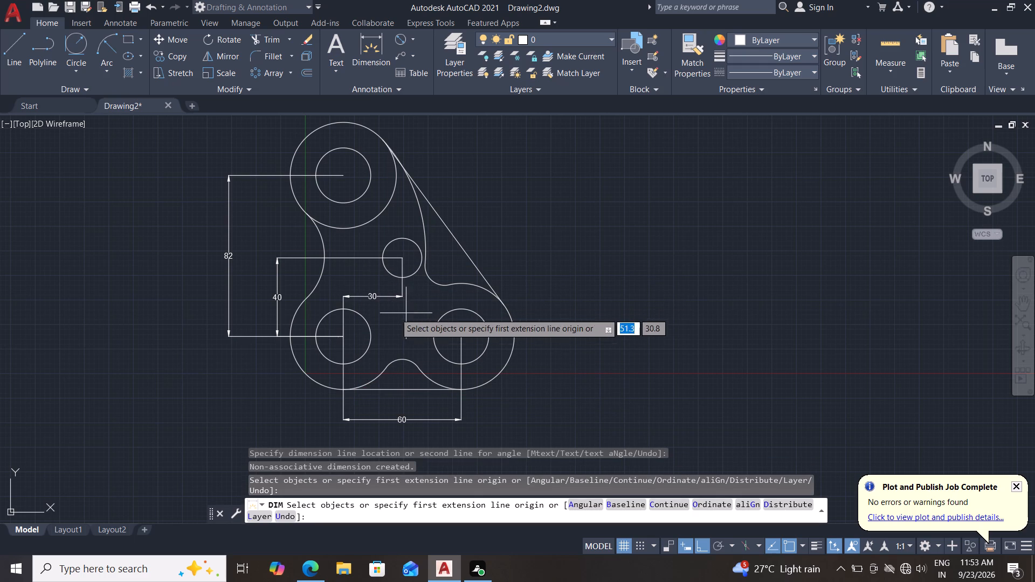
Add radius dimensions to the concave arc on the part's left side and to the upper outer circle.
left_click(415, 38)
left_click(422, 179)
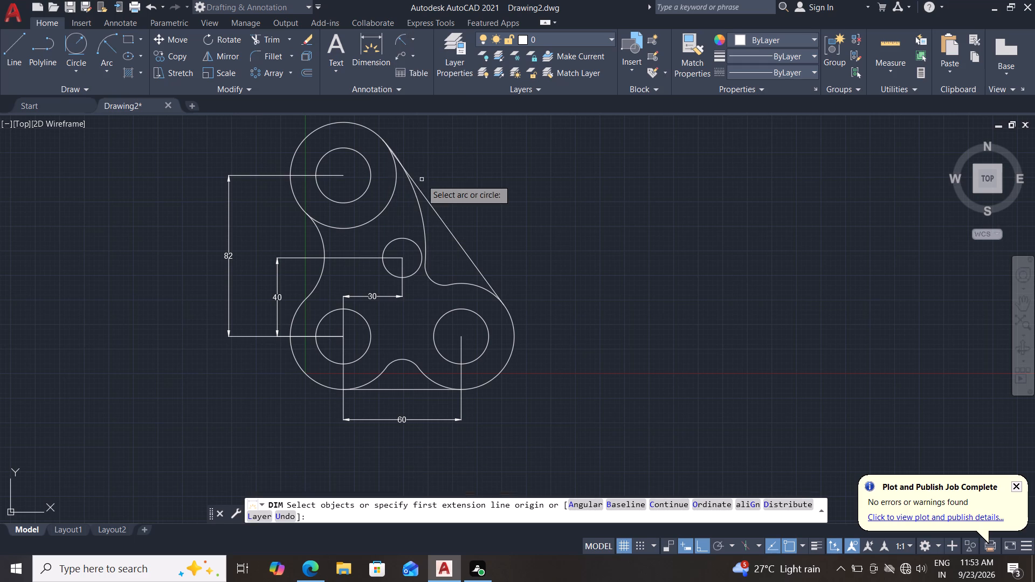
left_click(323, 246)
left_click(283, 235)
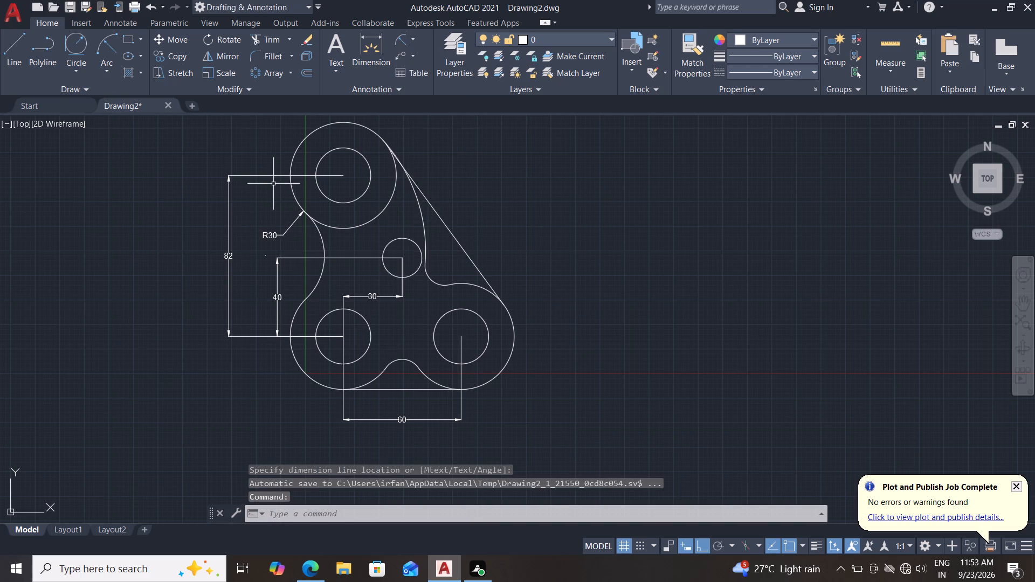
left_click(398, 36)
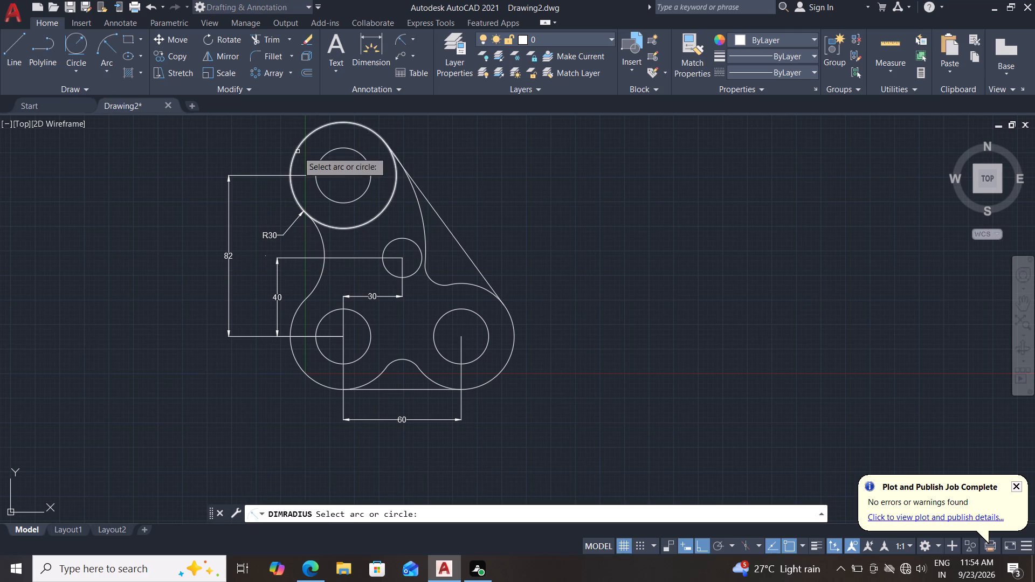
left_click(298, 151)
left_click(259, 128)
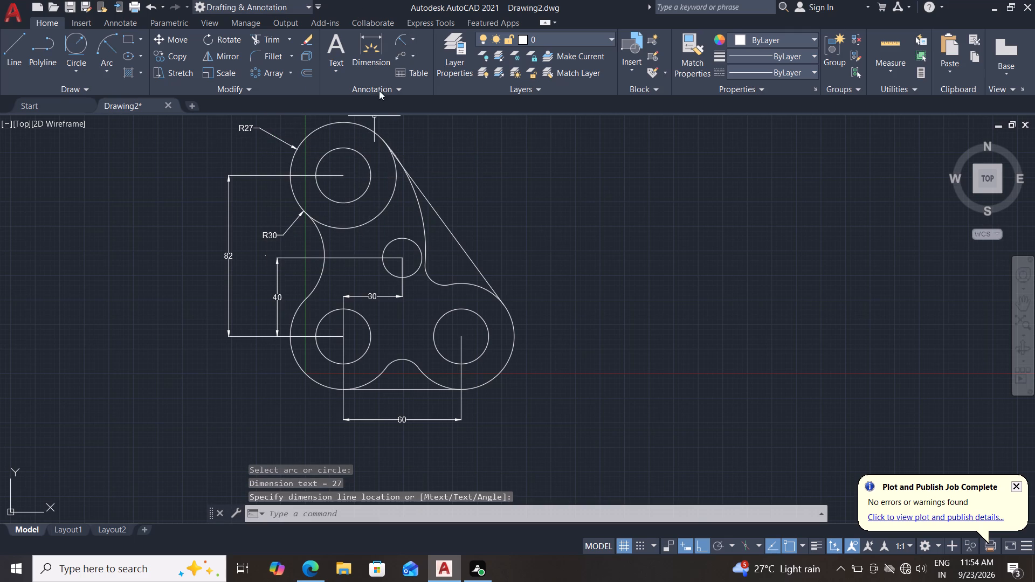
Add a diameter dimension to the lower-left inner circle, with its text outside the part at the lower left.
left_click(416, 40)
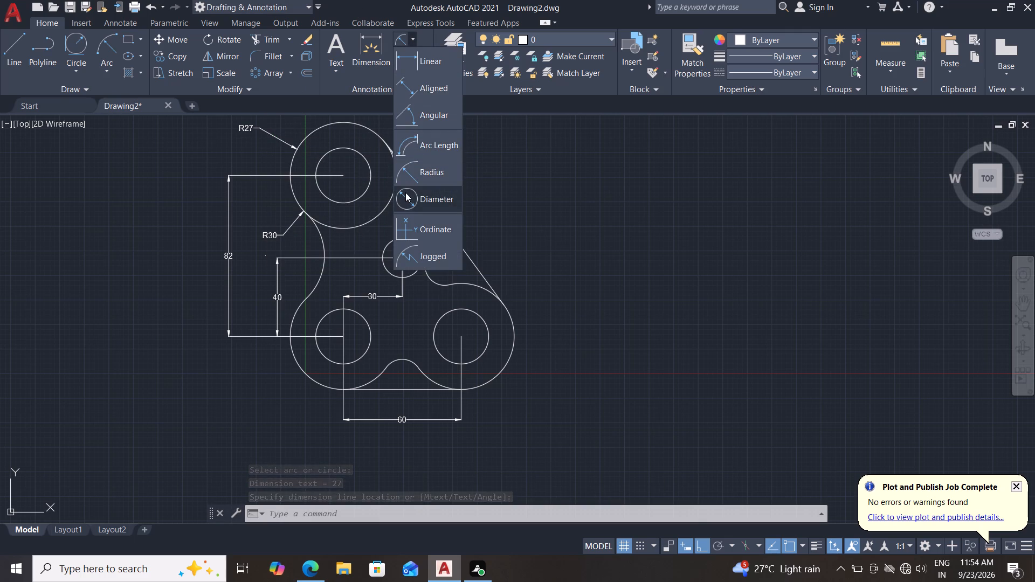
left_click(405, 200)
right_click(405, 200)
left_click(405, 200)
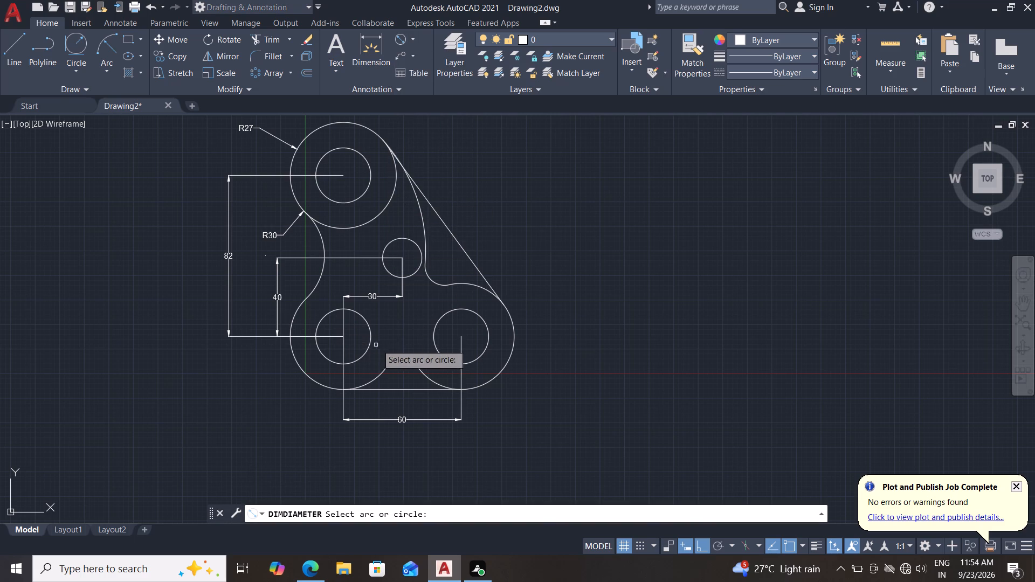
left_click(326, 358)
left_click_drag(274, 419, 287, 403)
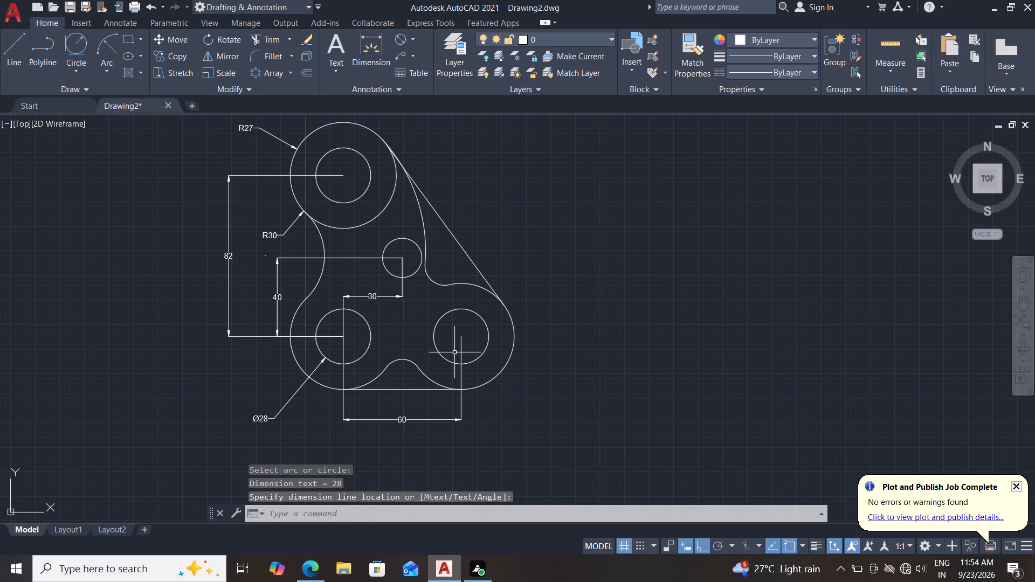
Add a radius dimension to the small arc between the two lower outer circles, with its text above the arc.
left_click(411, 39)
left_click(402, 176)
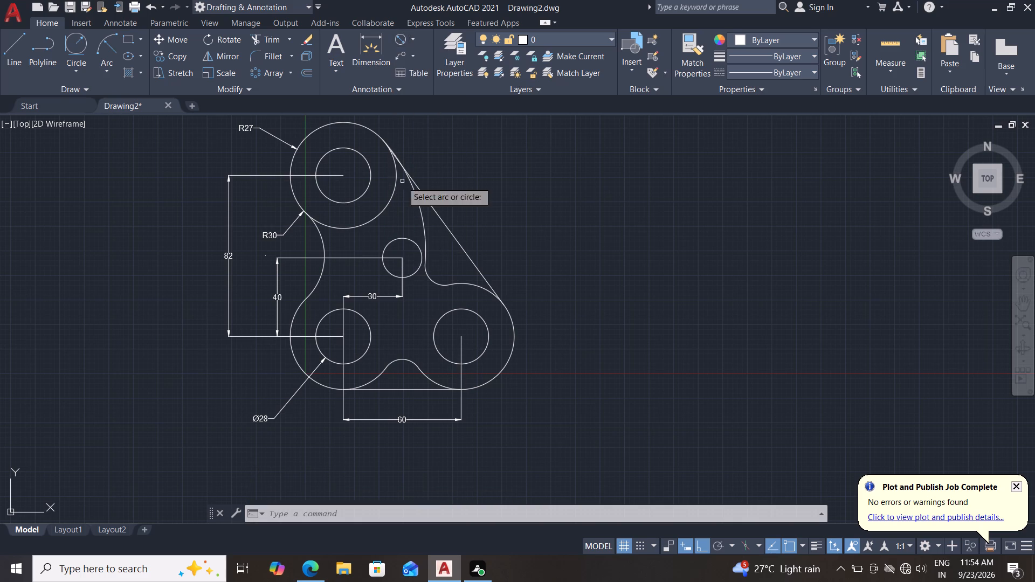
left_click(406, 360)
left_click(407, 317)
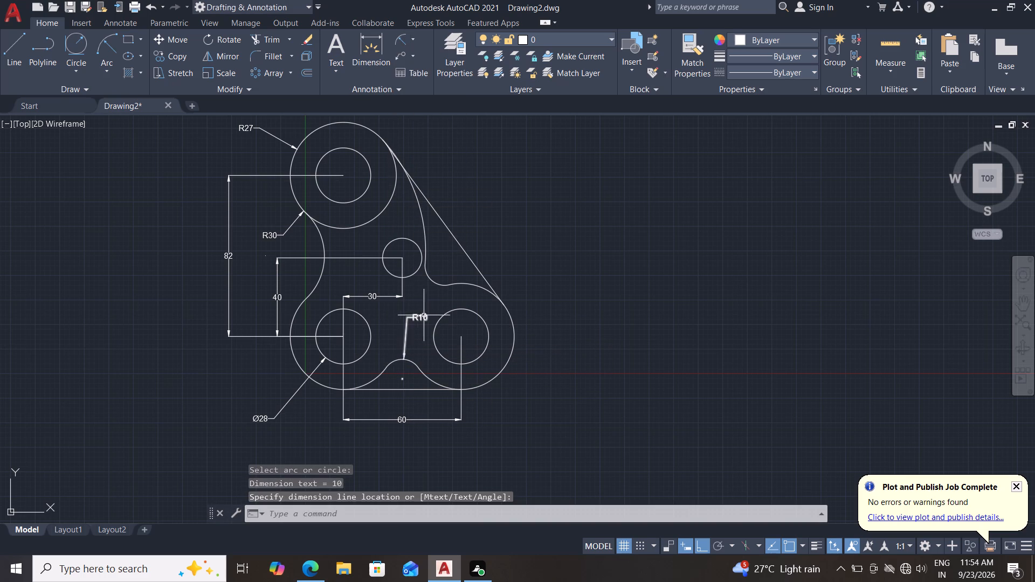
Add a diameter dimension to the small circle, with its text above and to the right of it.
left_click(415, 37)
left_click(415, 206)
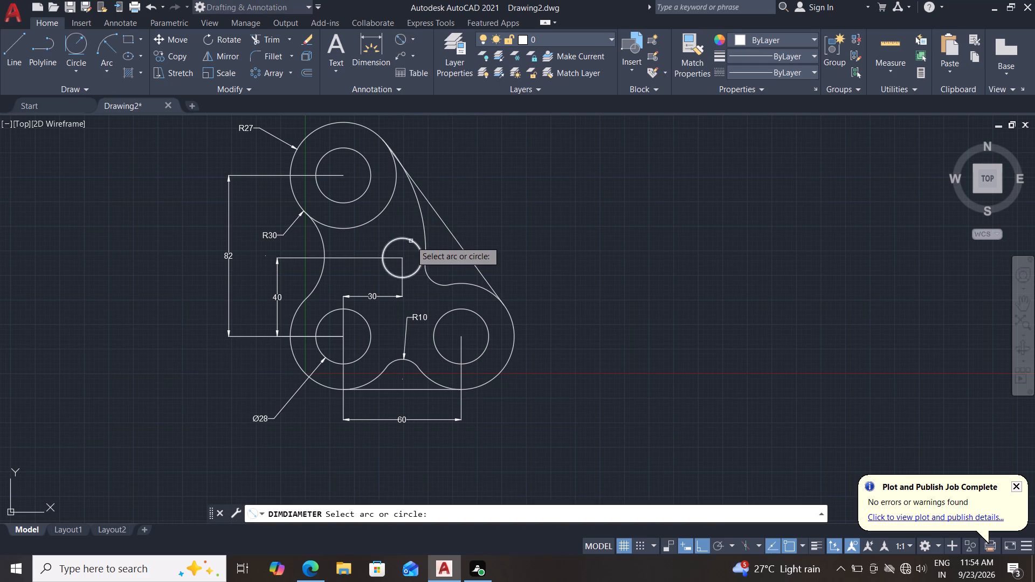
left_click_drag(411, 241, 416, 235)
left_click(450, 196)
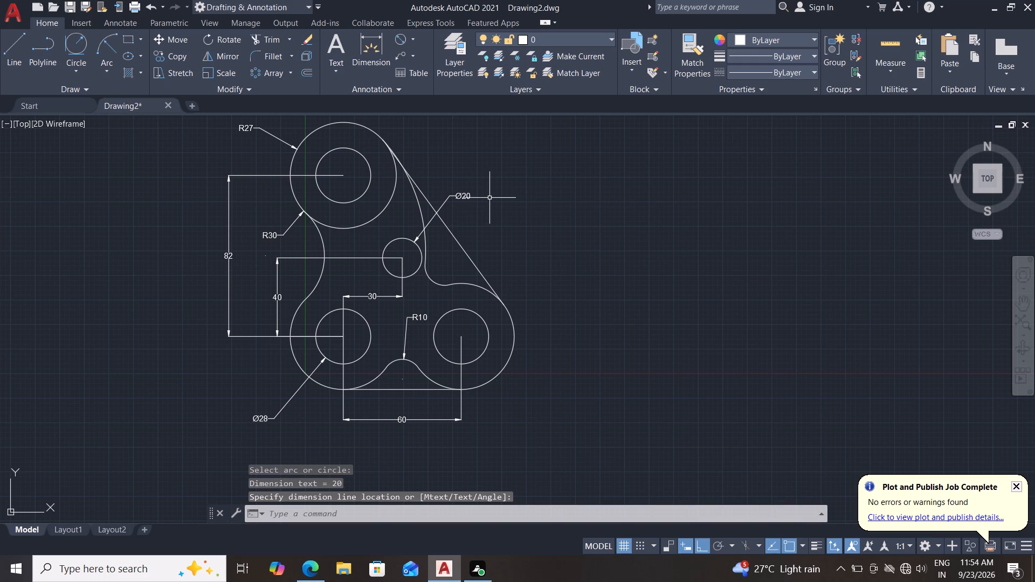
Add a radius dimension to the small concave arc beside the small circle, with its text outside the slanted tangent line.
left_click(414, 36)
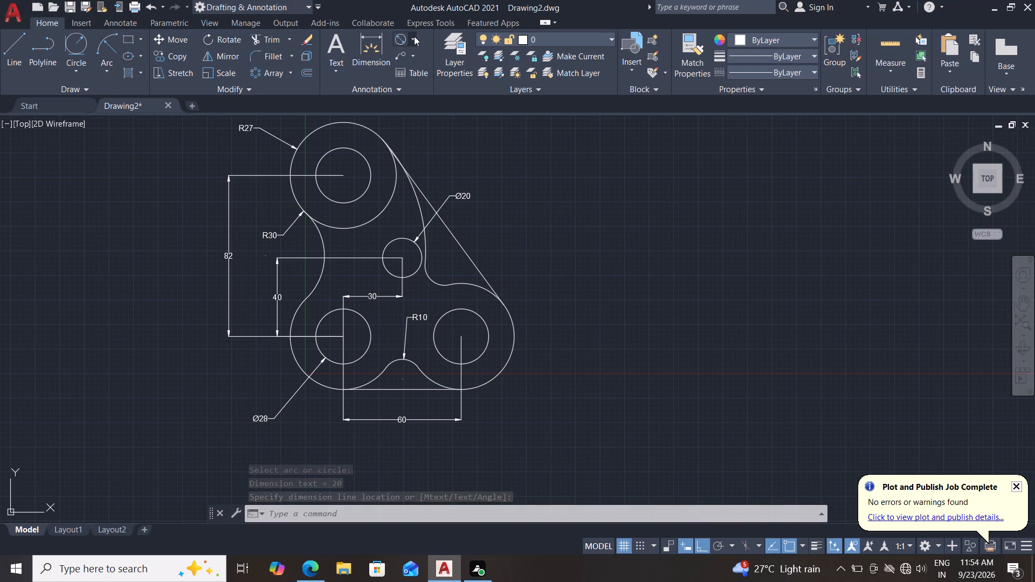
left_click(430, 179)
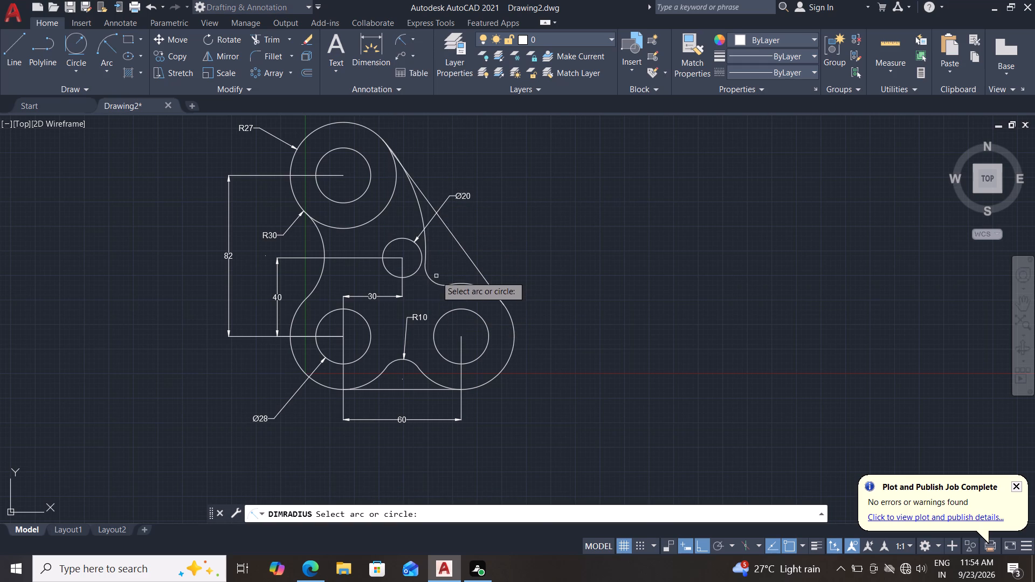
left_click(433, 280)
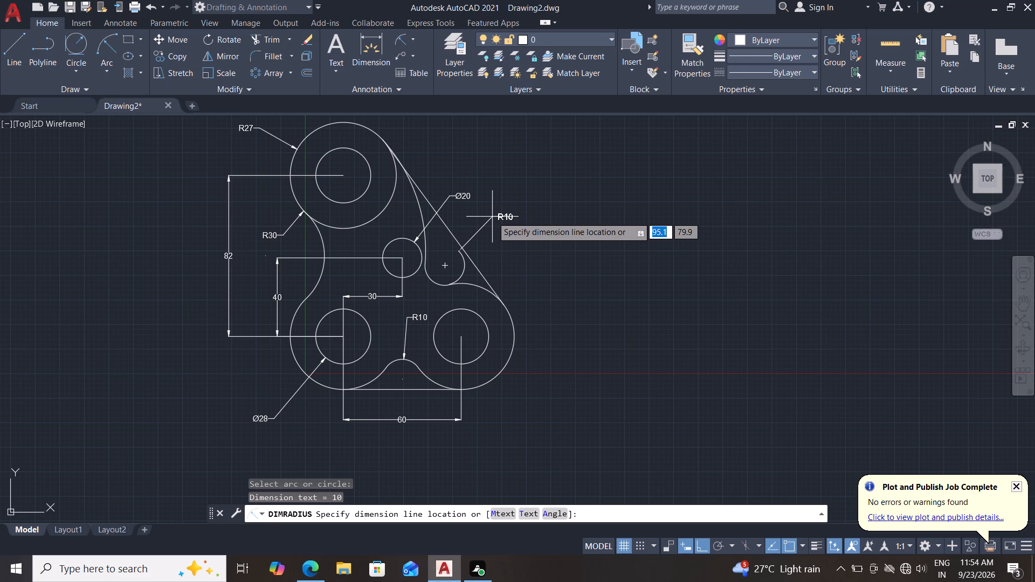
left_click(492, 217)
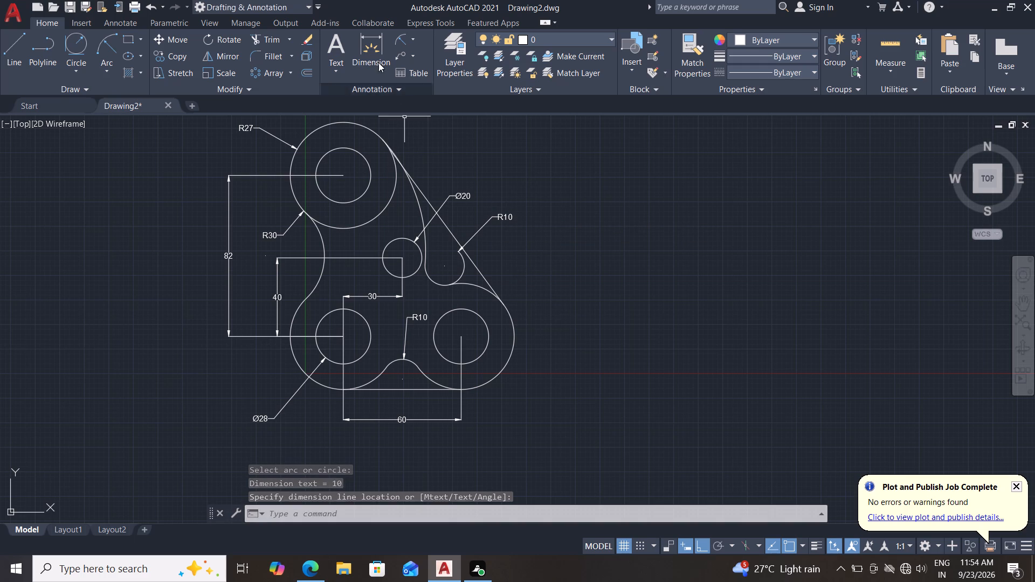
Add a radius dimension to the lower-right outer circle, with its text outside the part at the lower right.
left_click(401, 34)
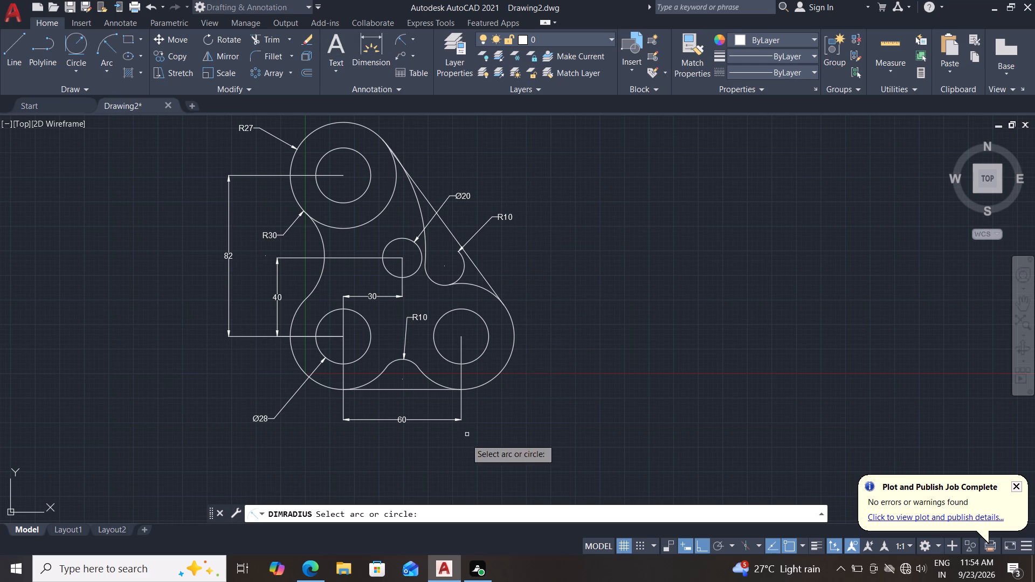
left_click(506, 361)
left_click(521, 397)
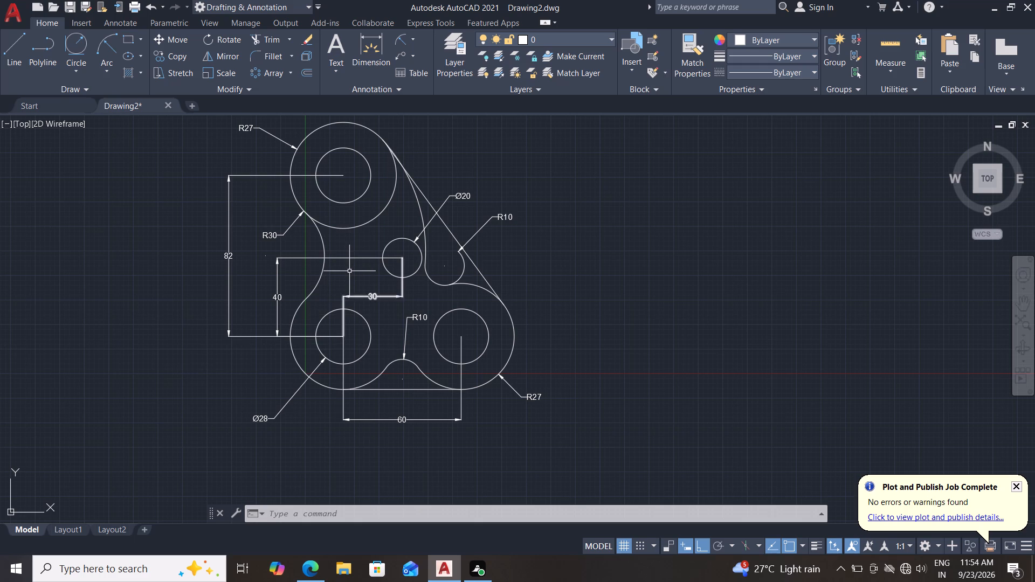
Set the horizontal 60 mm dimension below the part to green with a transparency of 30.
middle_click_drag(352, 254, 355, 281)
right_click_drag(355, 266, 355, 281)
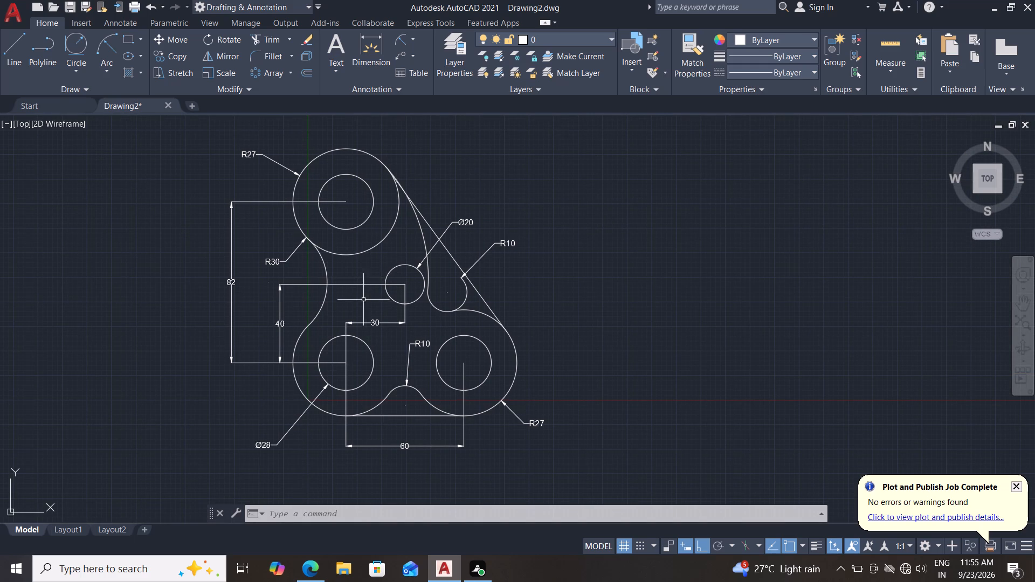
key("p")
key("r")
key("Return")
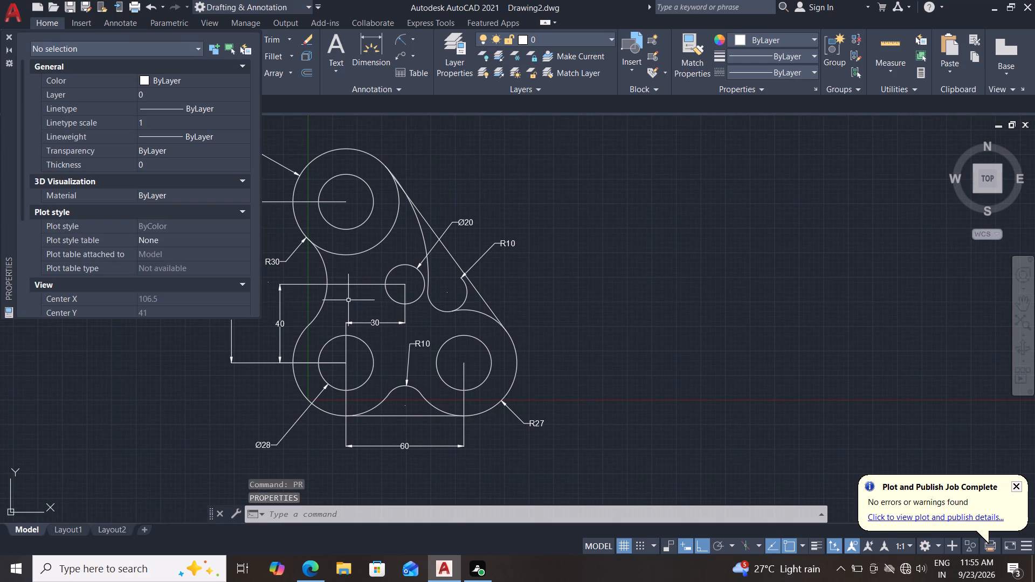
scroll(367, 319, "down", 1)
middle_click_drag(367, 319, 391, 288)
scroll(397, 291, "up", 1)
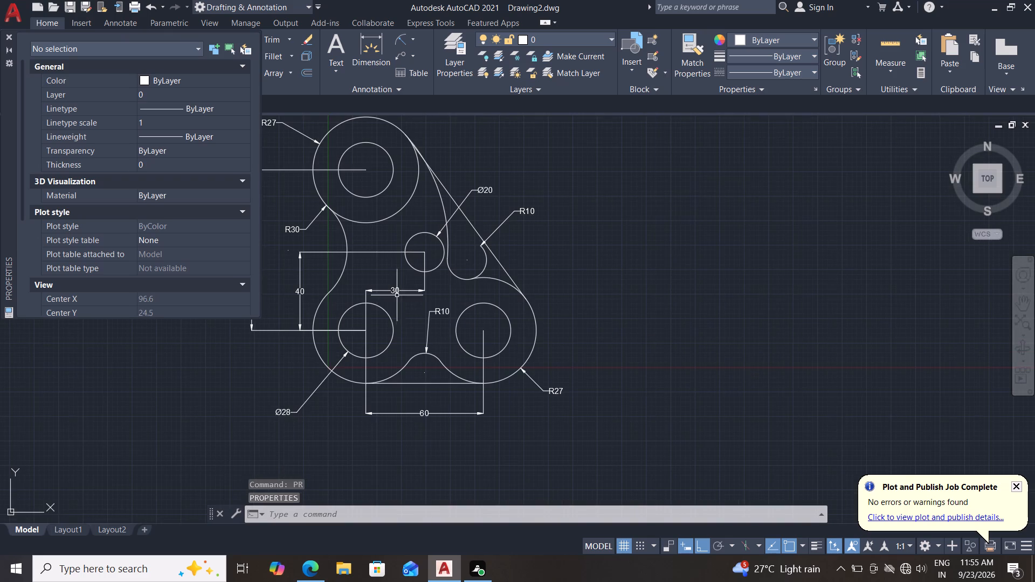
left_click(494, 401)
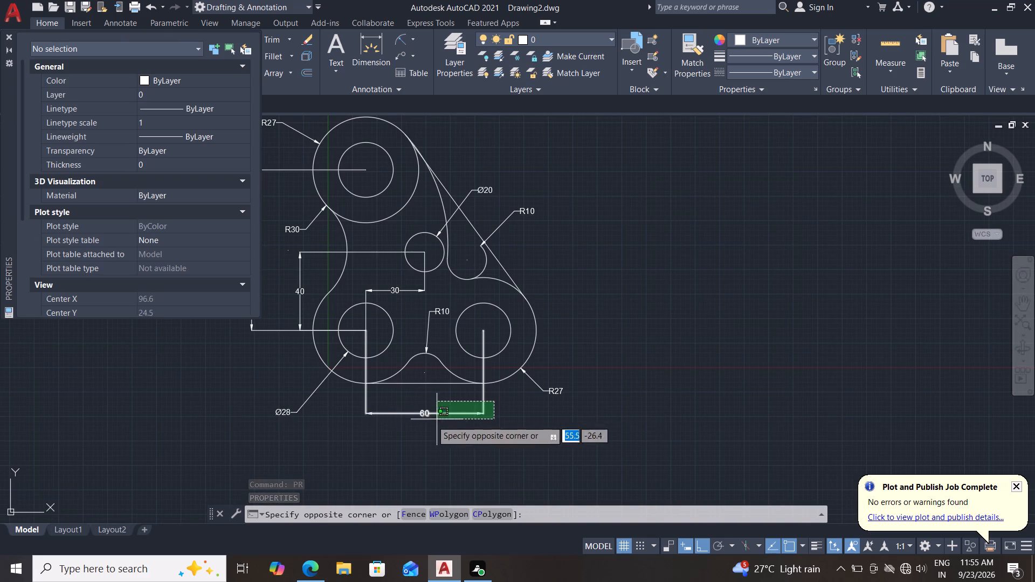
left_click(396, 425)
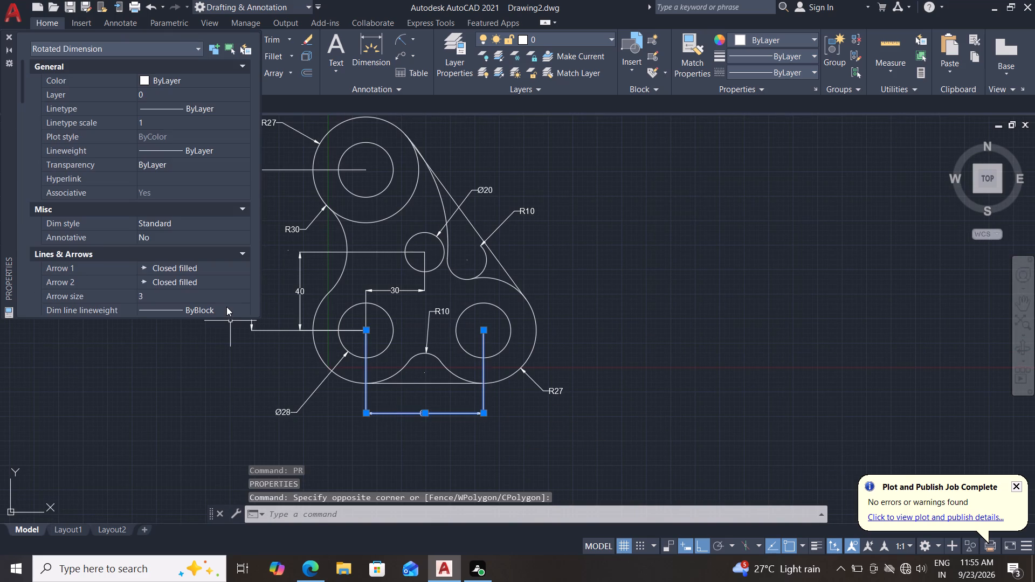
left_click(209, 81)
left_click(209, 81)
left_click(190, 138)
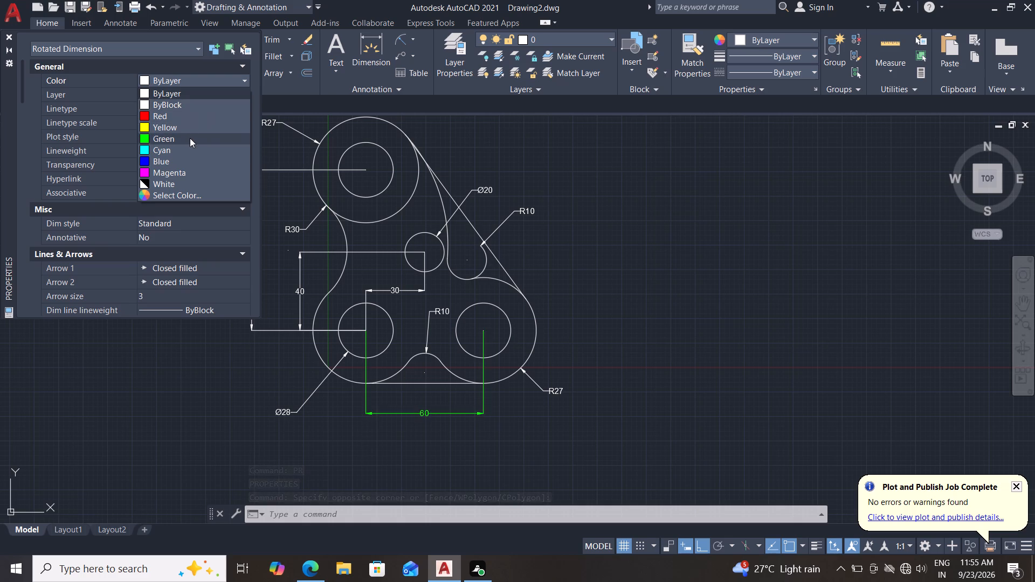
left_click_drag(194, 165, 52, 162)
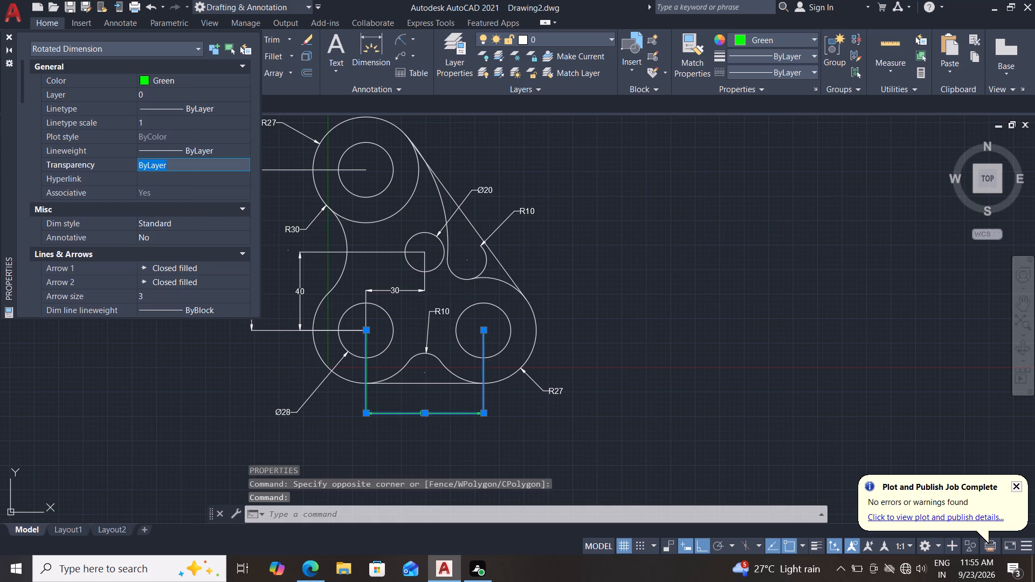
key("3")
key("0")
key("Return")
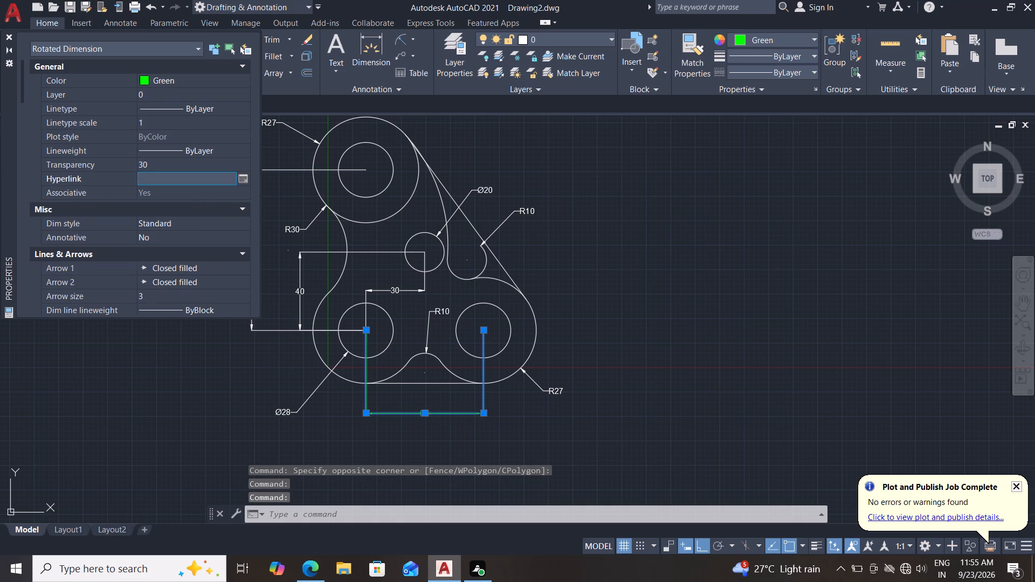
left_click(8, 36)
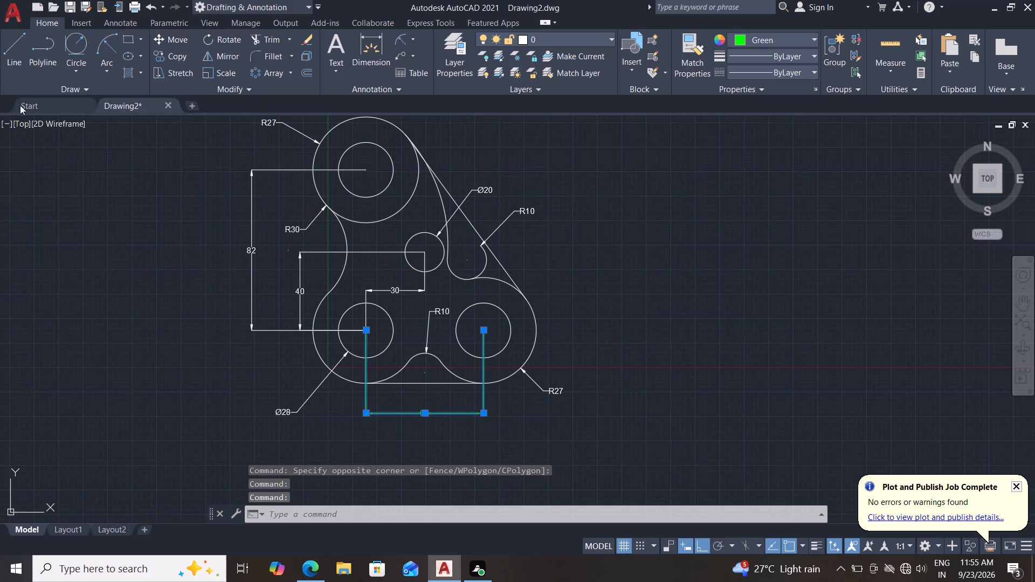
key("Escape")
key("Escape")
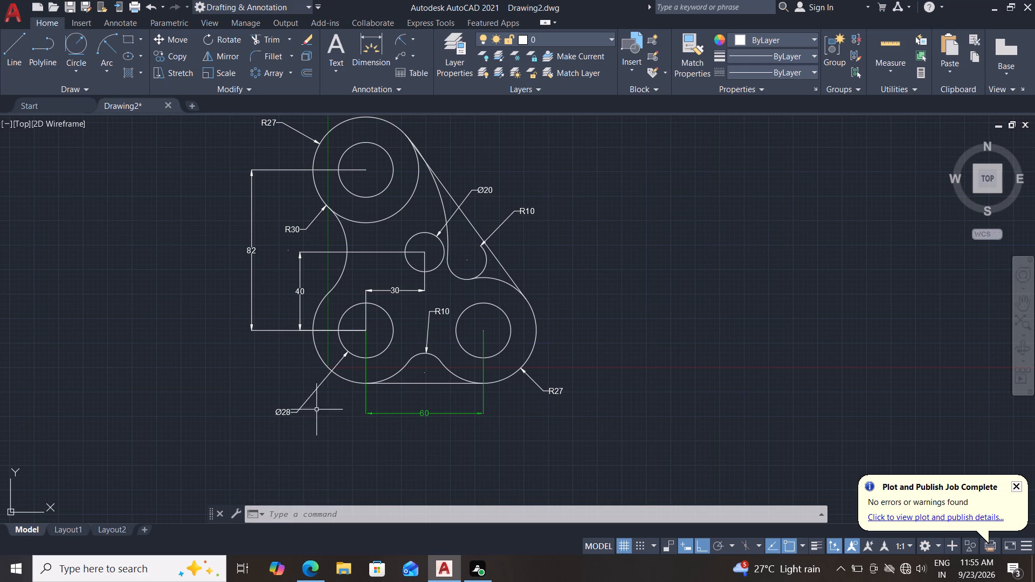
Set the diameter dimension of the lower-left inner circle to green with a transparency of 30.
left_click(332, 391)
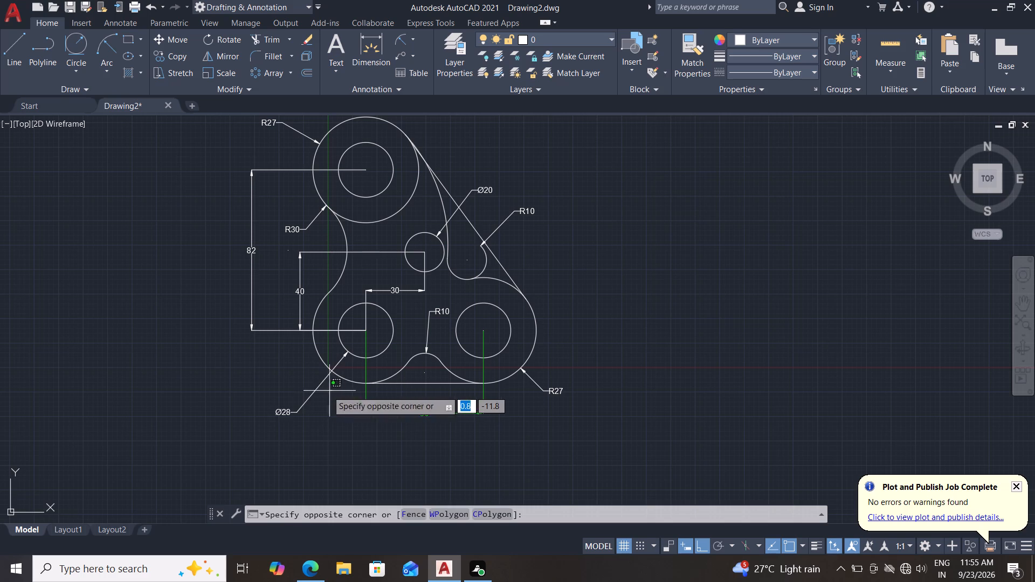
left_click(261, 429)
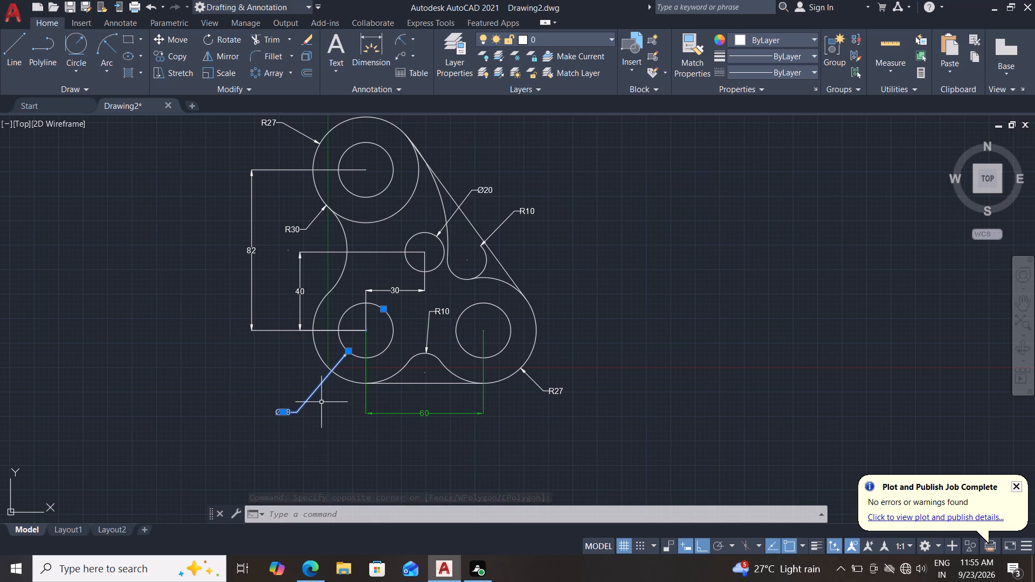
type("pr")
key("Return")
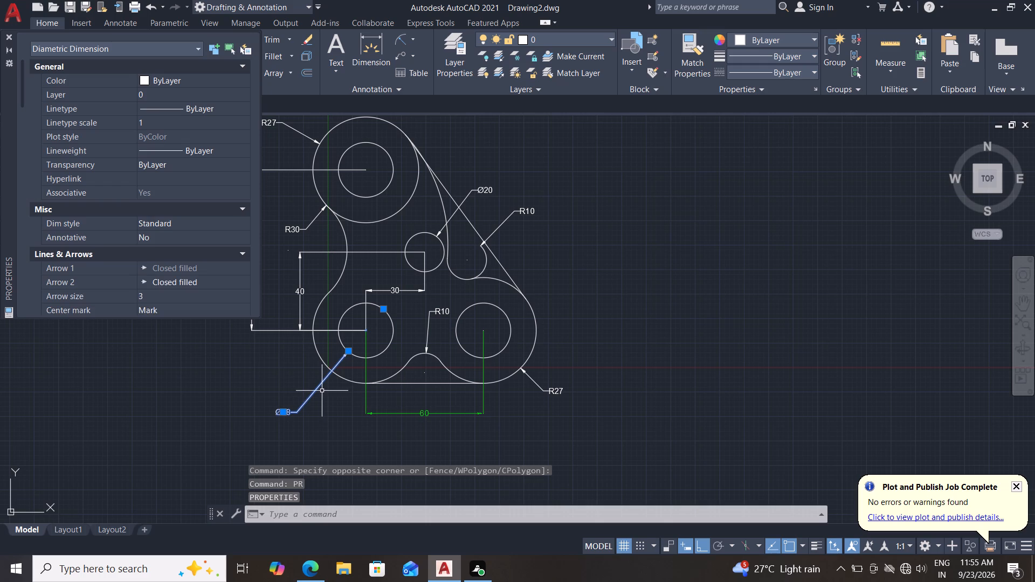
double_click(197, 75)
left_click(170, 144)
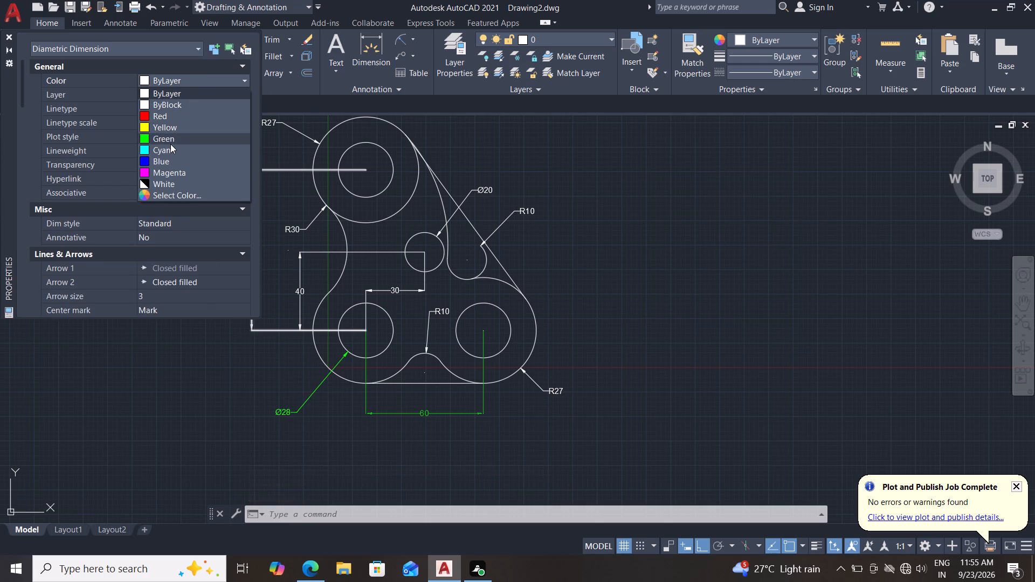
left_click_drag(194, 164, 88, 157)
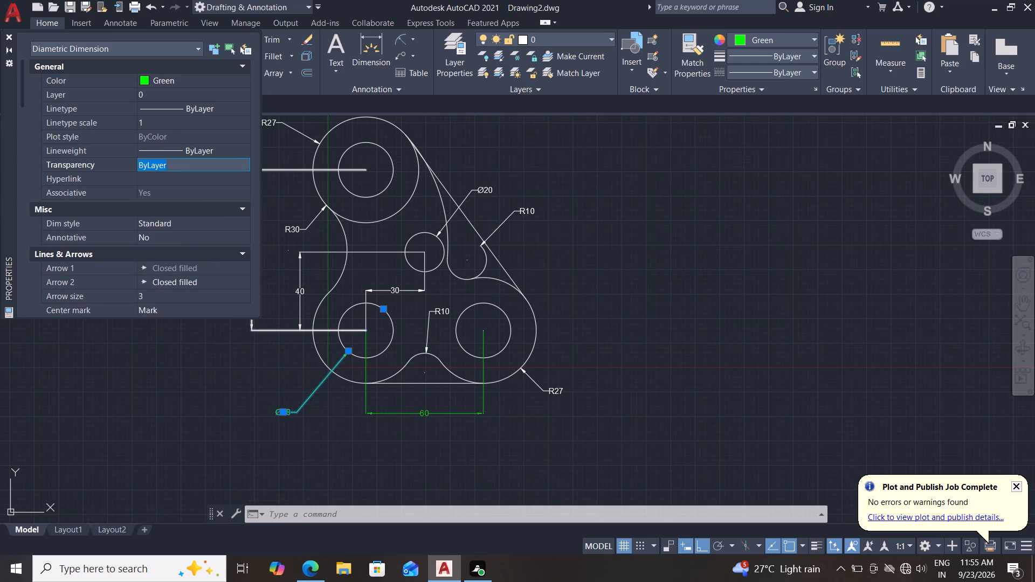
type("30")
key("Return")
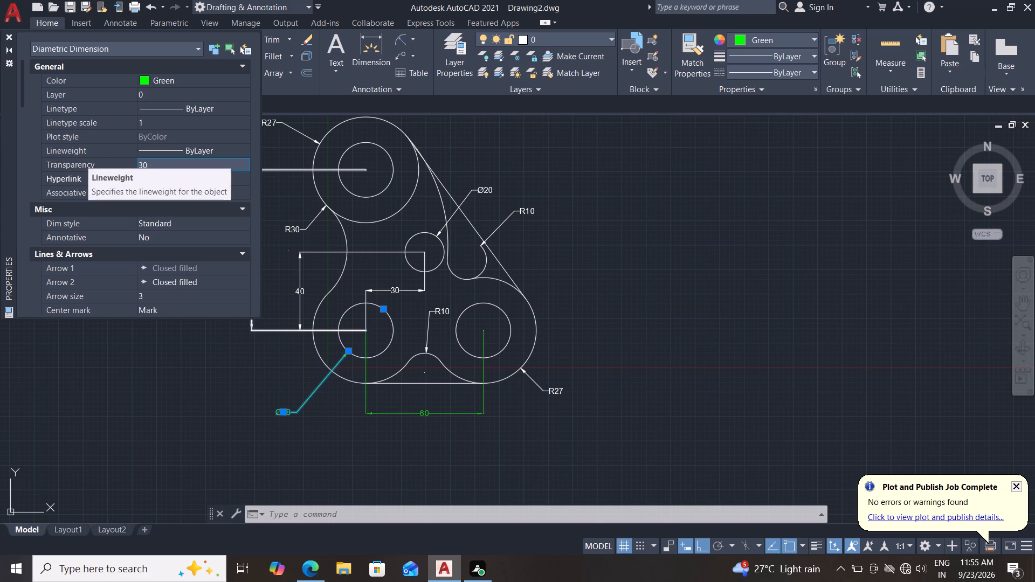
left_click(6, 36)
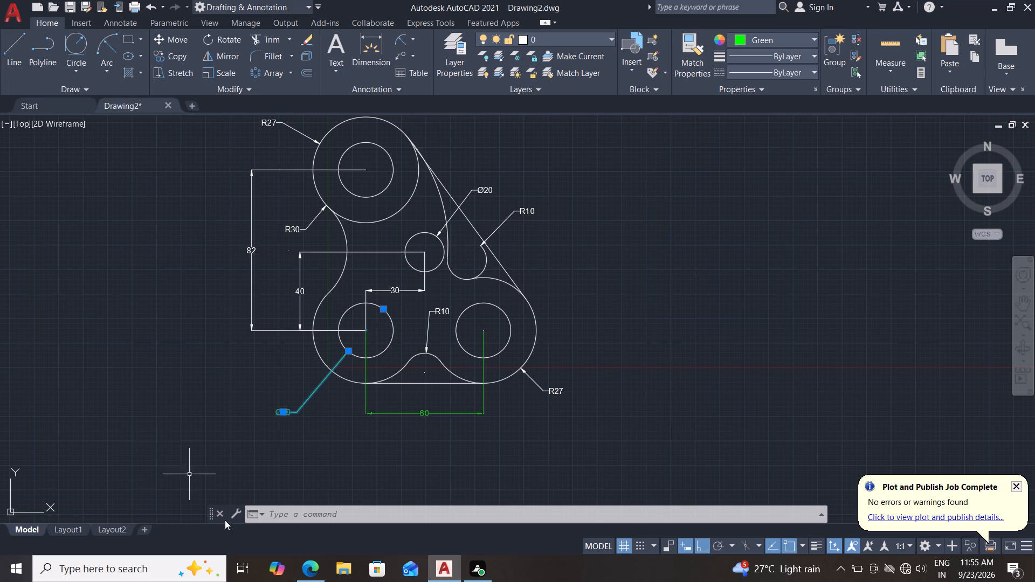
key("Escape")
key("Escape")
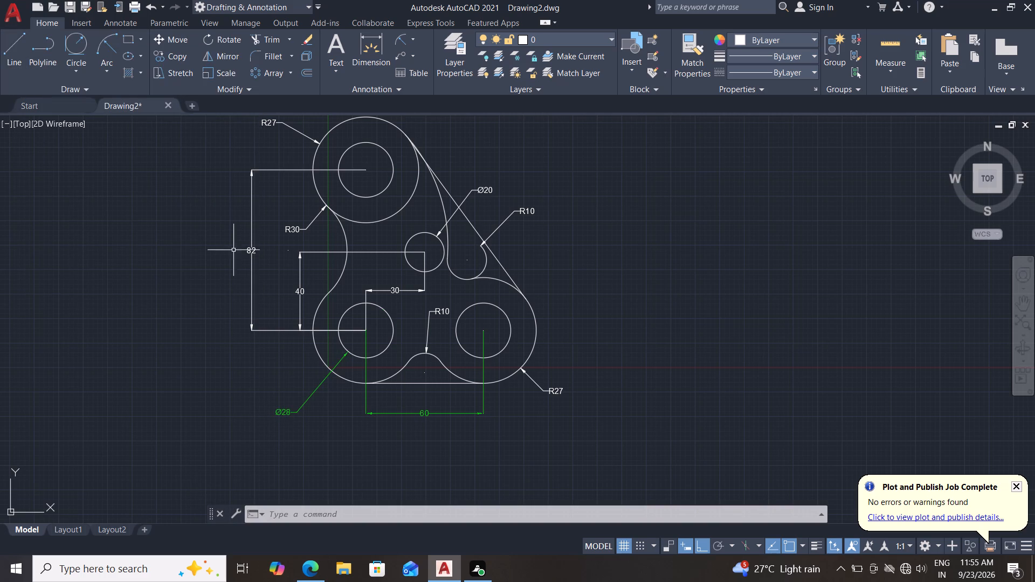
Set the vertical 82 mm dimension on the part's left side to green with a transparency of 30.
left_click(282, 160)
left_click(206, 244)
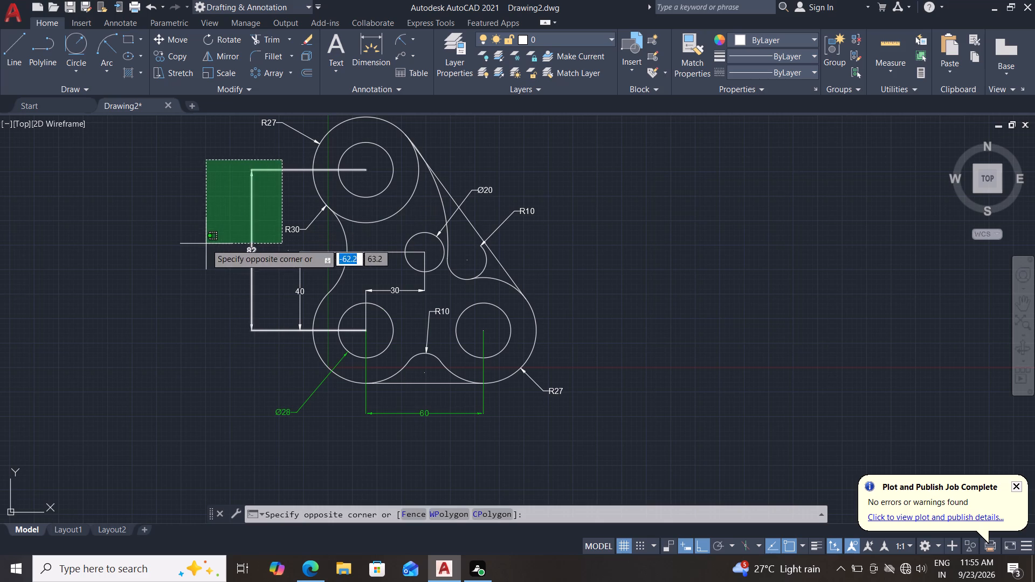
type("pr")
key("Return")
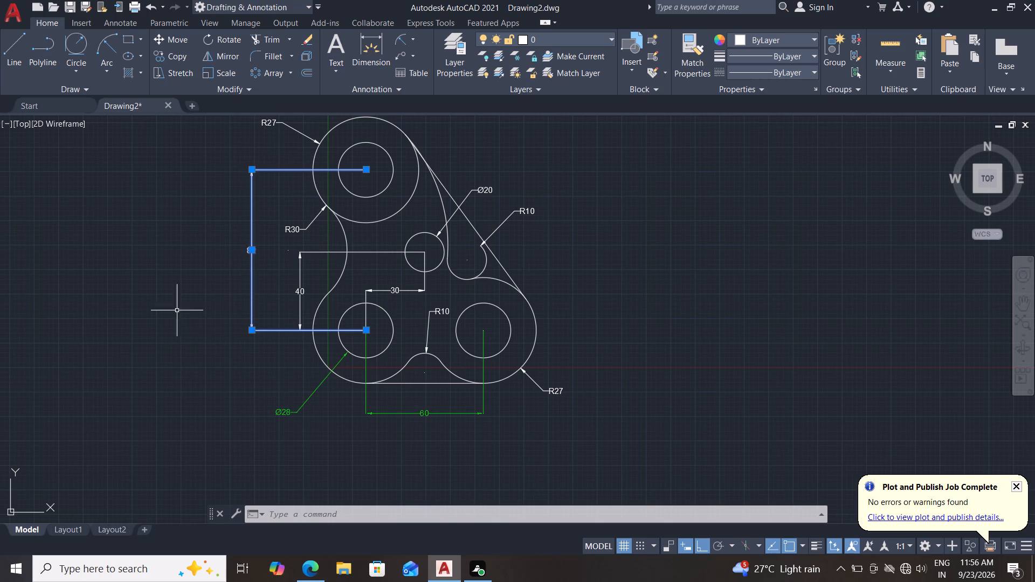
type("pr")
key("Return")
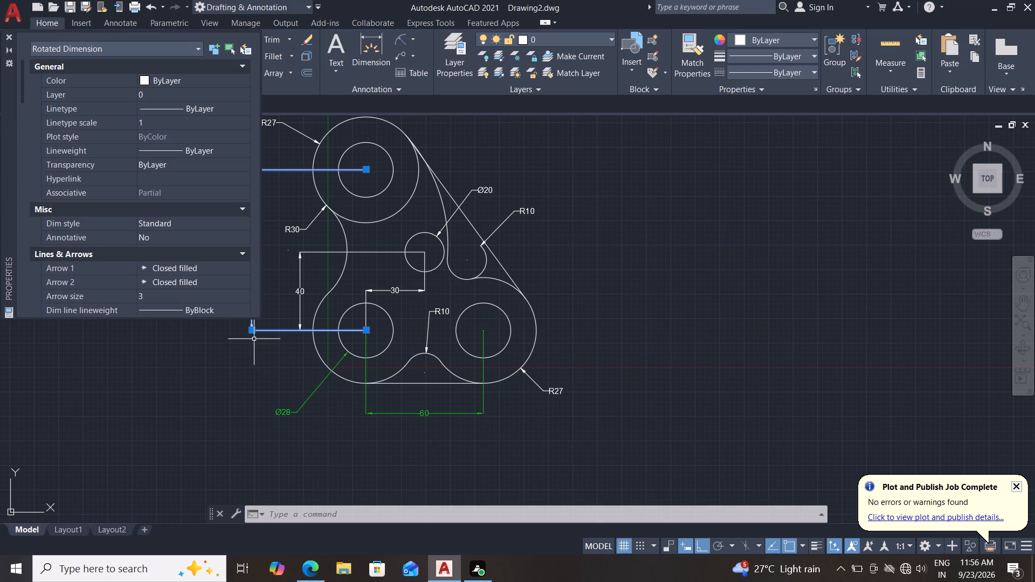
middle_click_drag(280, 378, 342, 379)
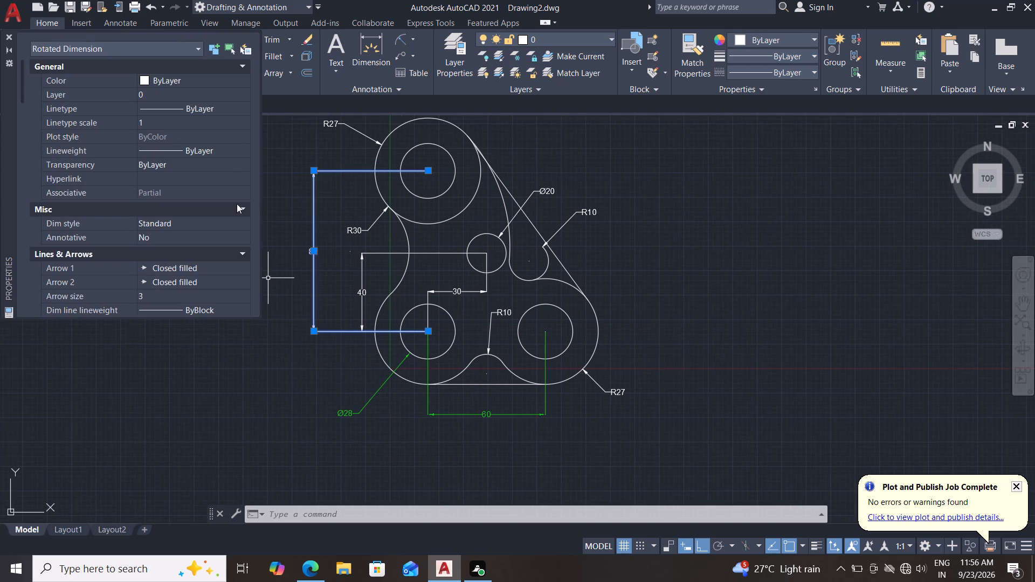
double_click(210, 78)
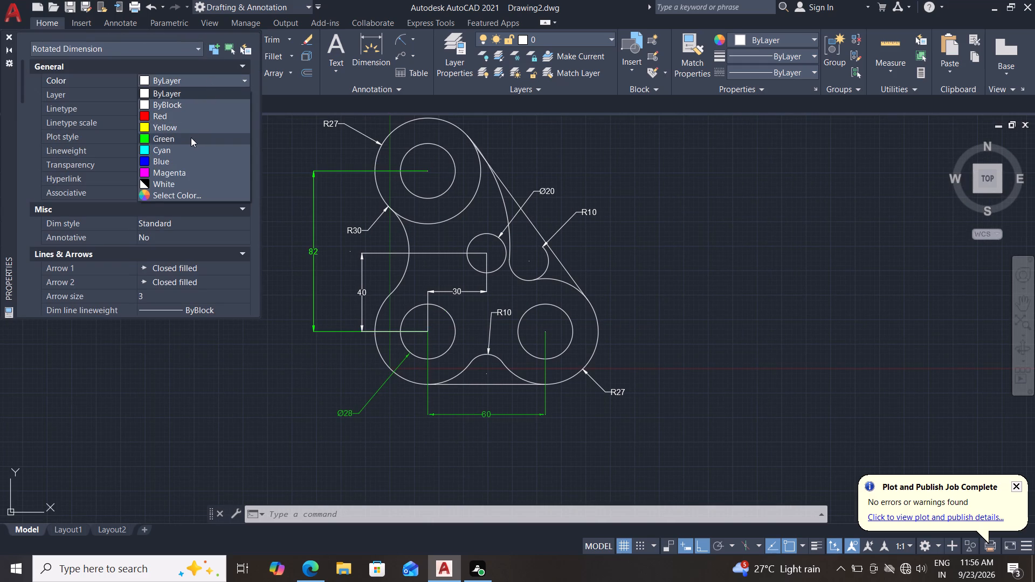
left_click(191, 137)
left_click_drag(185, 165, 99, 163)
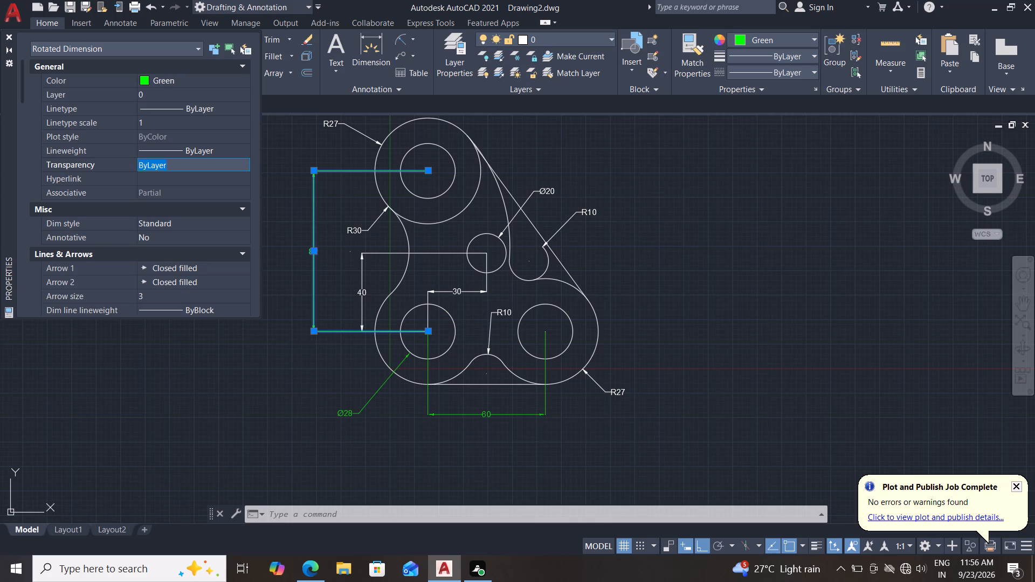
key("3")
key("0")
key("Return")
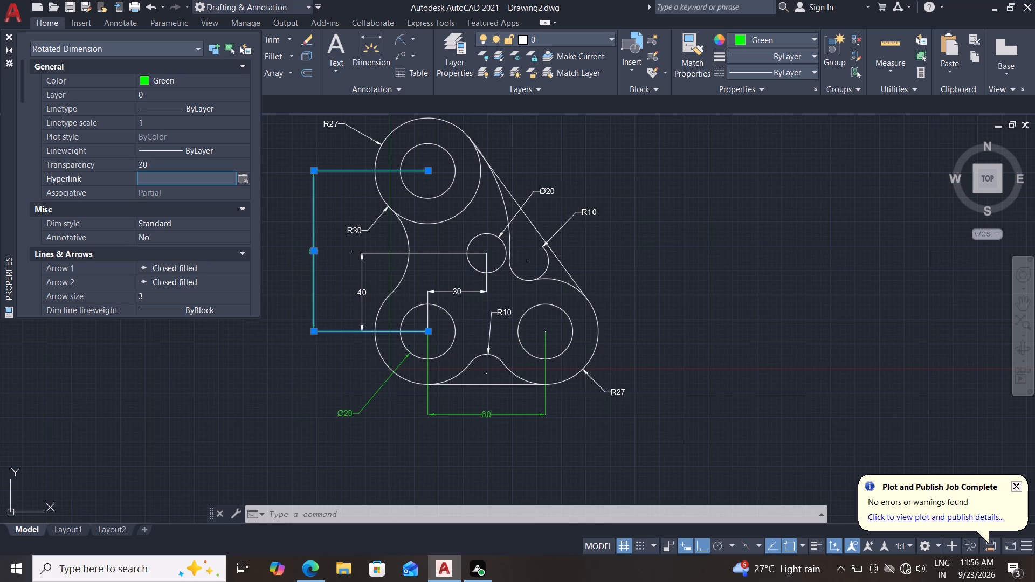
left_click(6, 37)
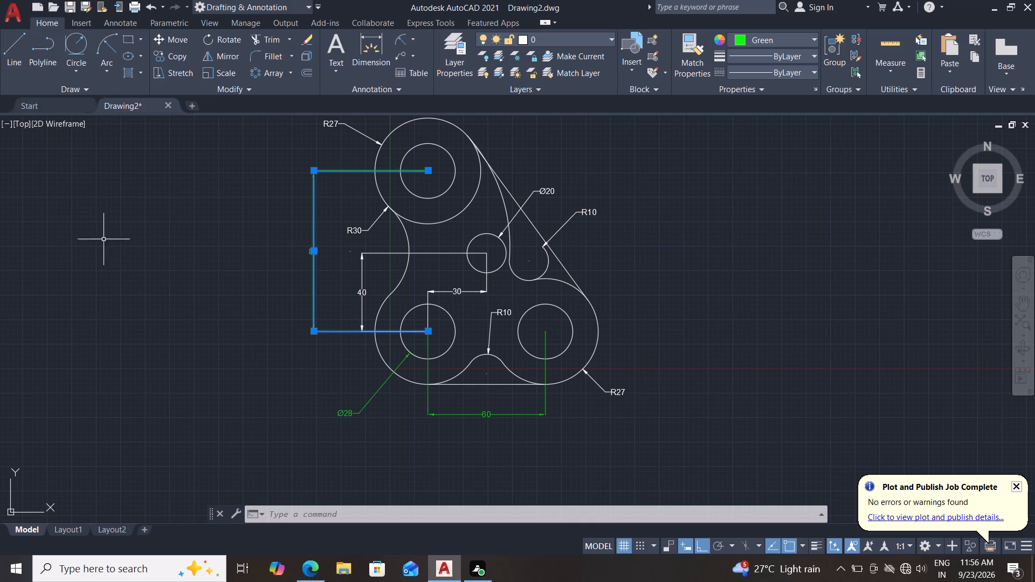
key("Escape")
key("Escape")
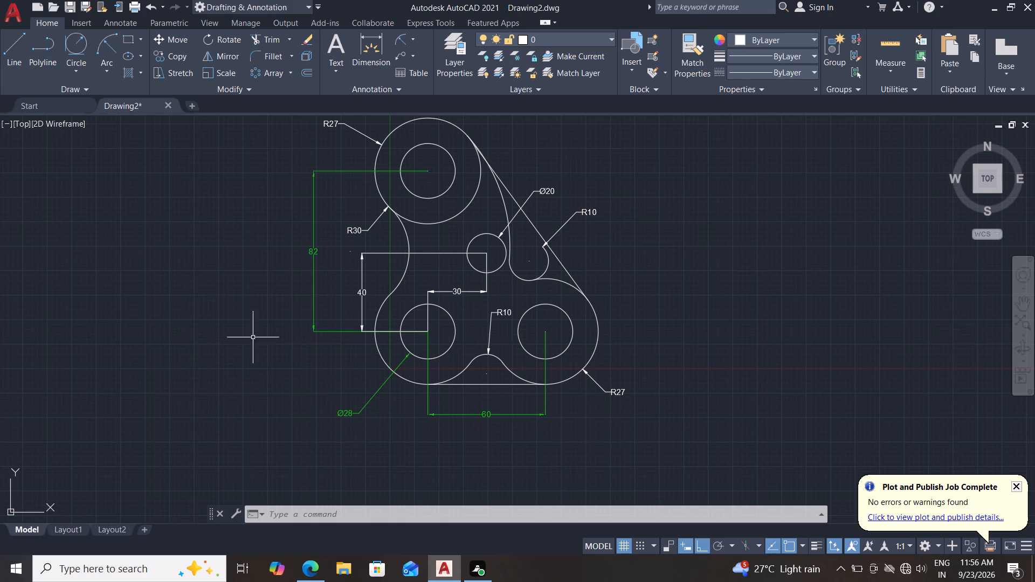
Set the vertical 40 mm dimension between the lower-left circle and the small circle to green with a transparency of 30.
left_click(377, 246)
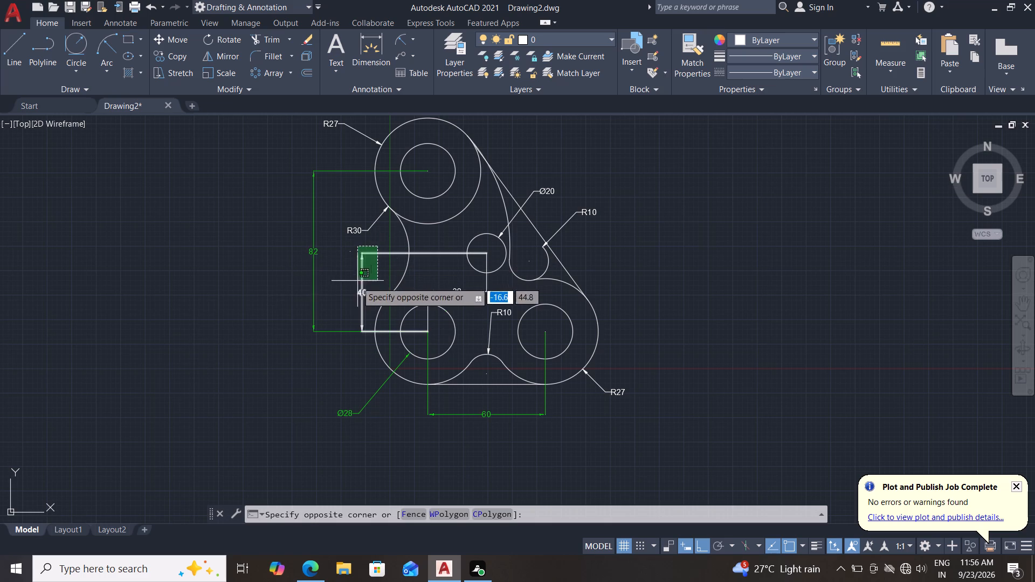
left_click(354, 288)
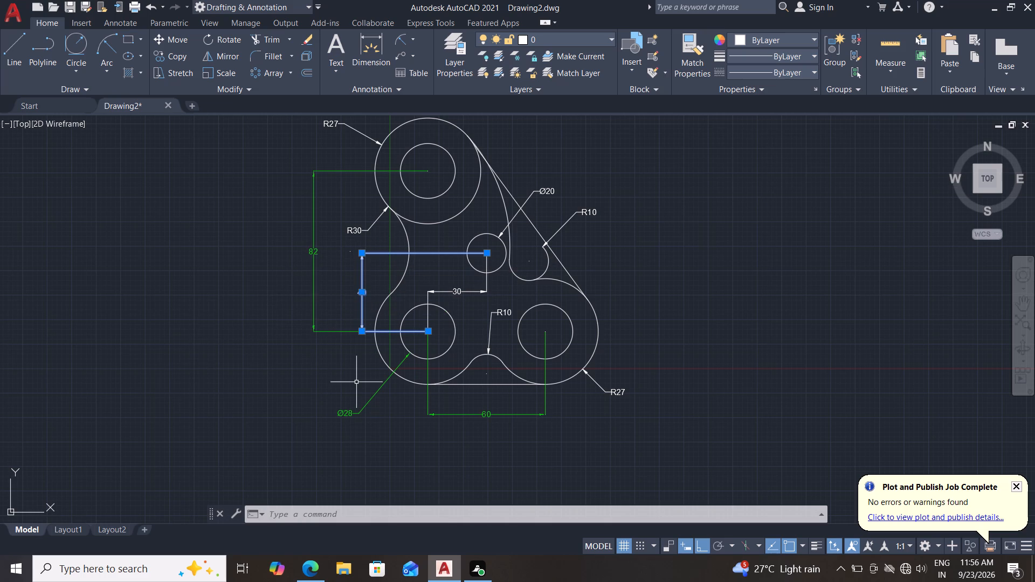
key("p")
key("r")
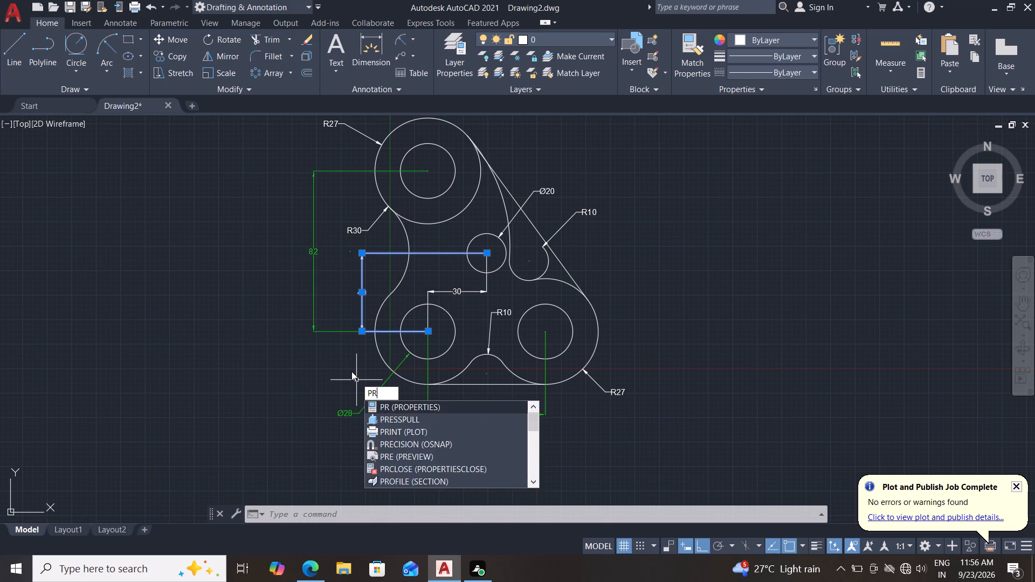
key("Return")
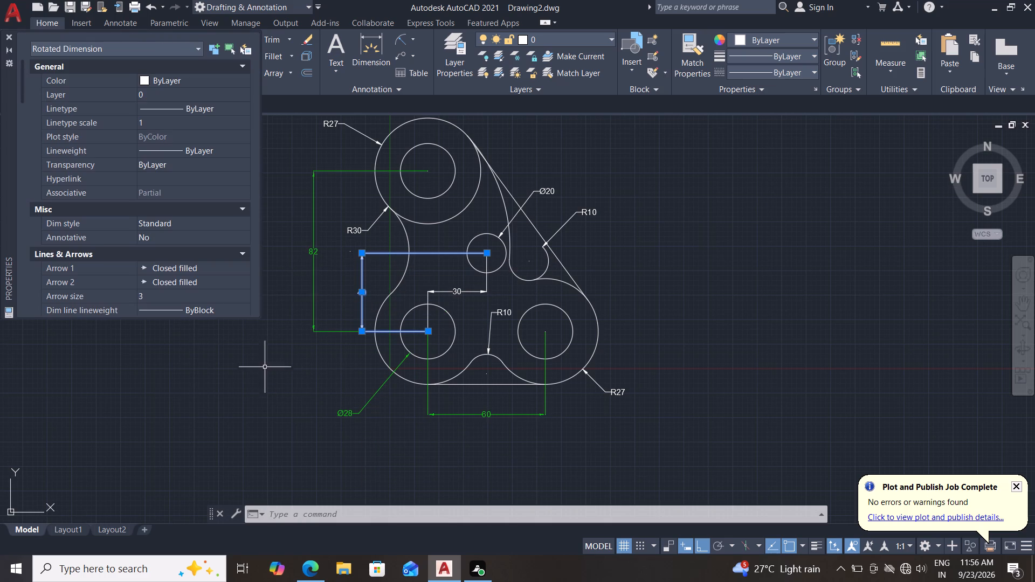
double_click(228, 81)
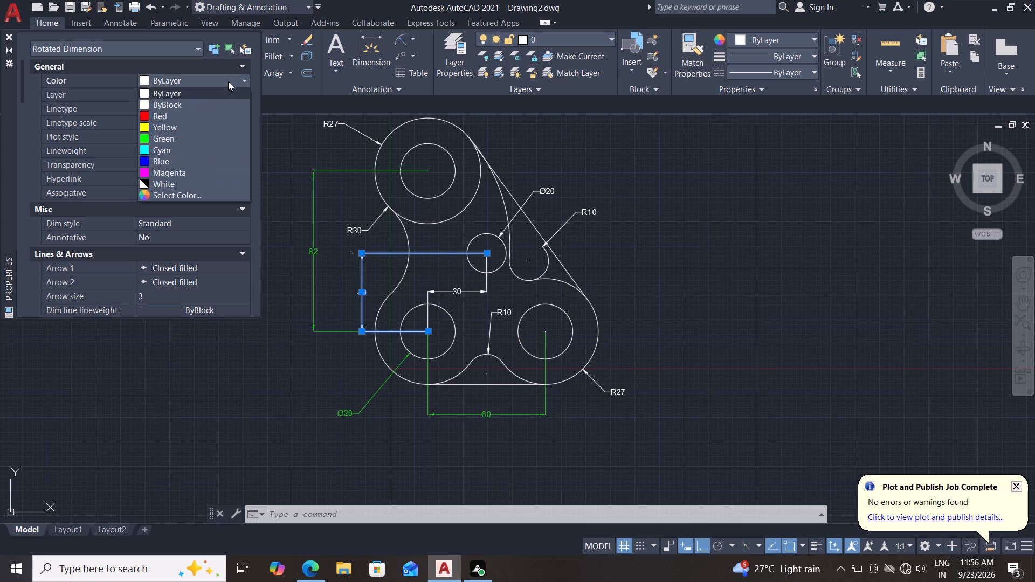
left_click(185, 137)
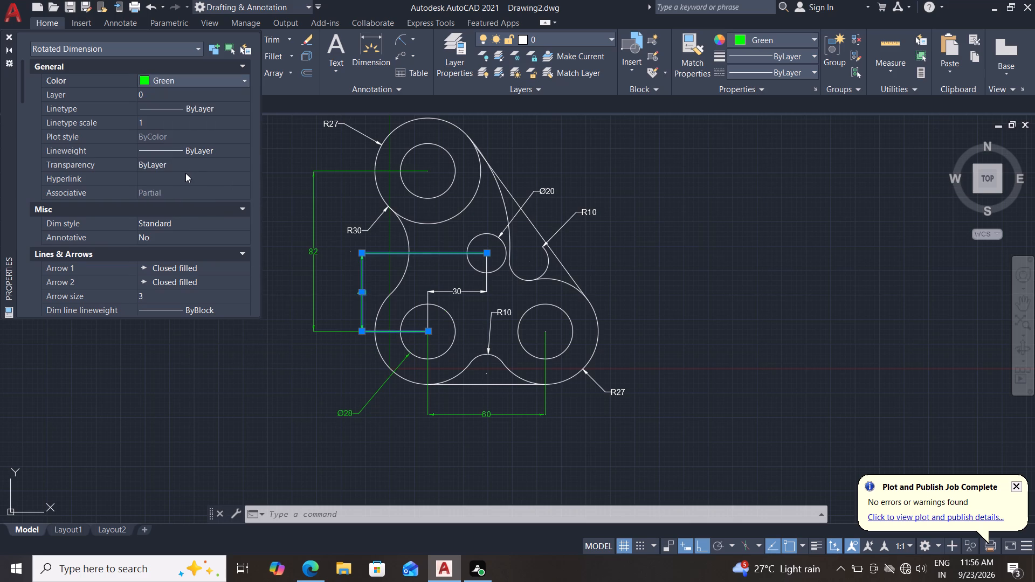
left_click_drag(188, 162, 88, 156)
type("30")
key("Return")
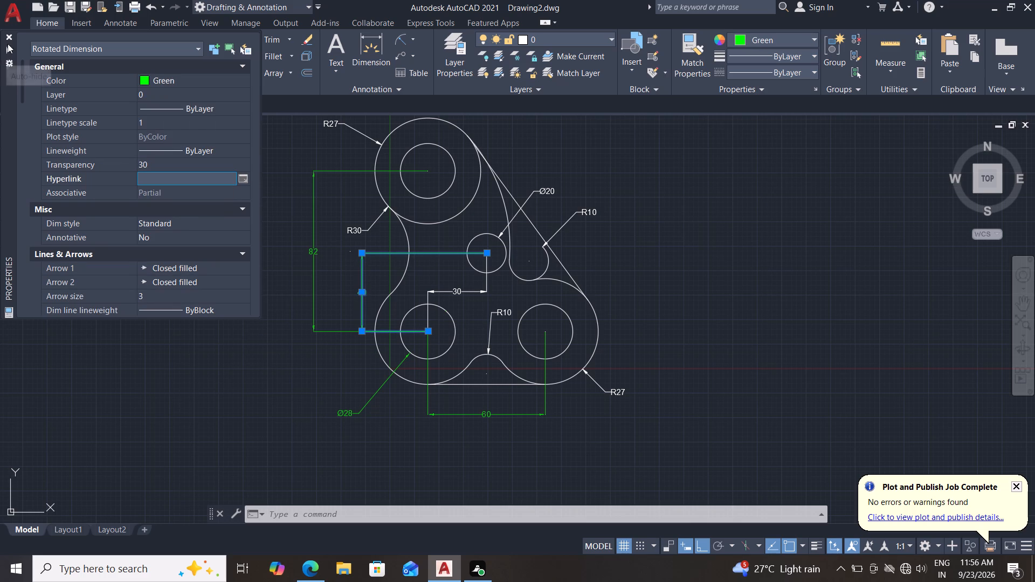
left_click(10, 32)
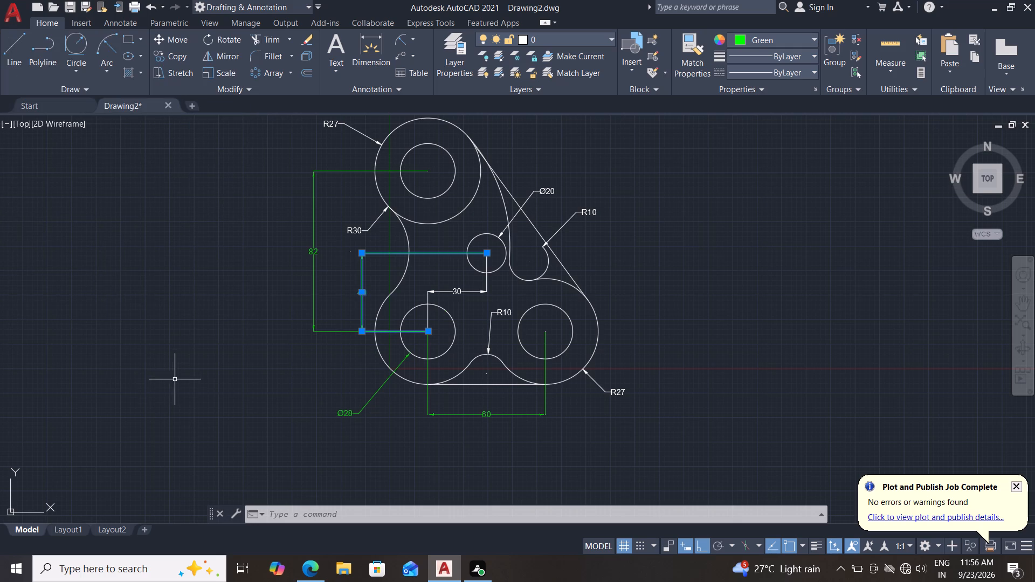
key("Escape")
key("Escape")
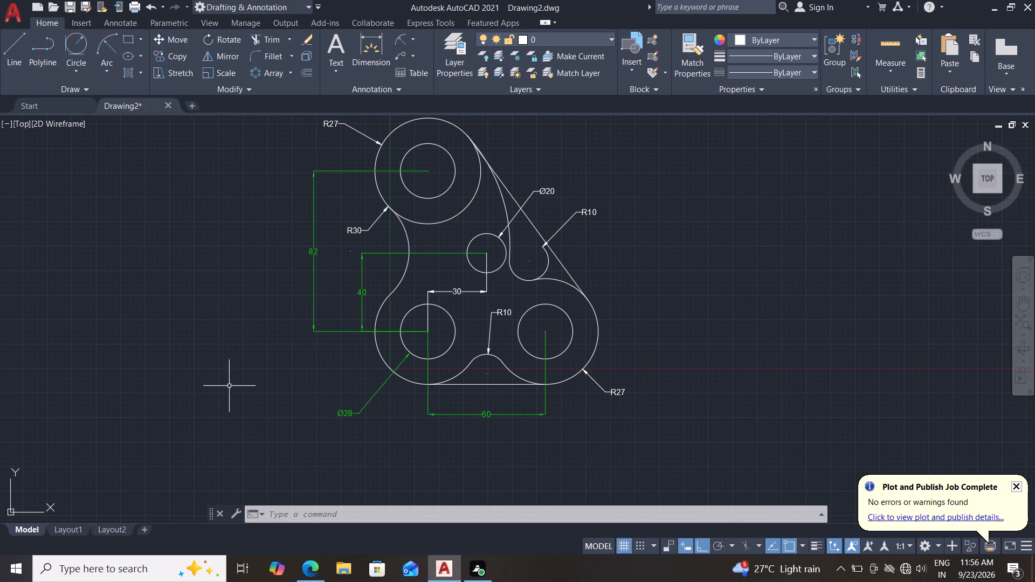
Set the R27 radius dimension of the lower-right outer circle to green with a transparency of 30.
middle_click_drag(254, 354, 243, 366)
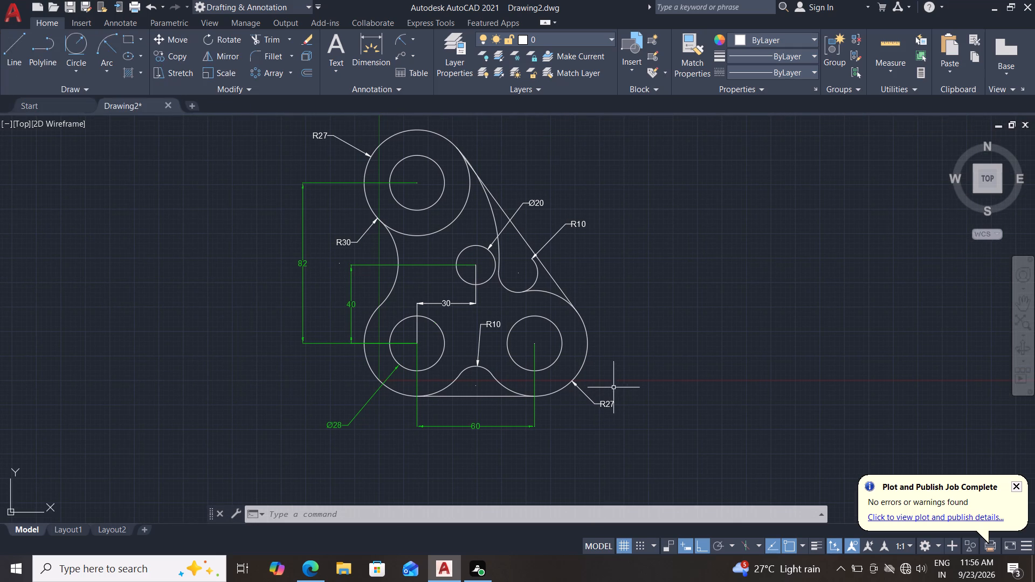
left_click(625, 387)
left_click(589, 428)
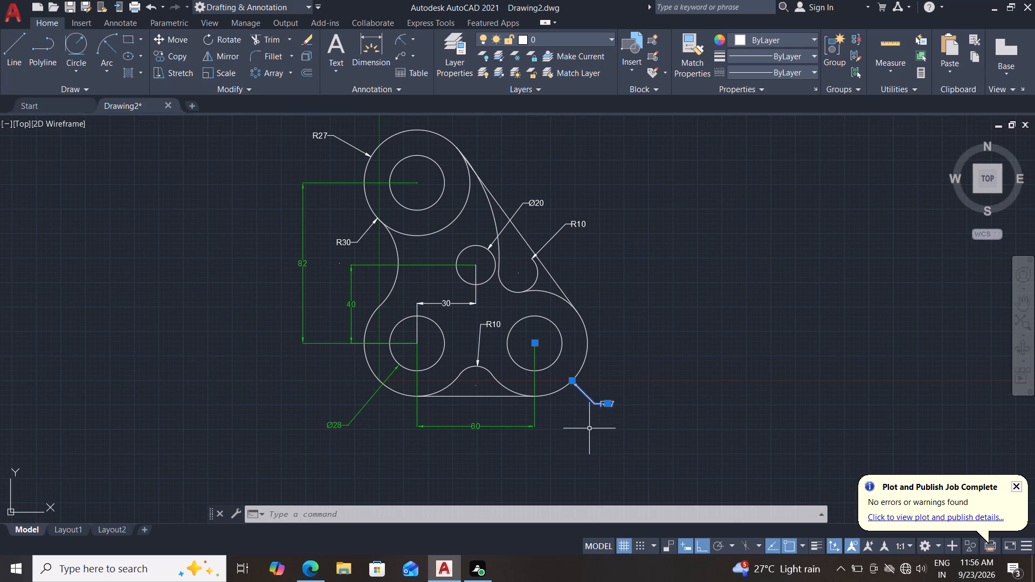
key("p")
key("r")
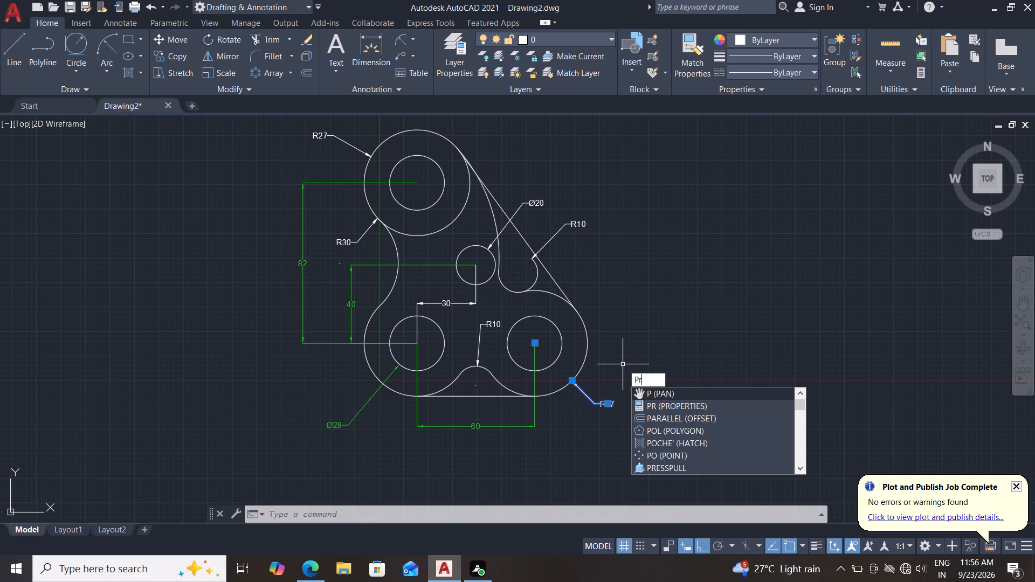
key("Return")
middle_click_drag(611, 376, 612, 377)
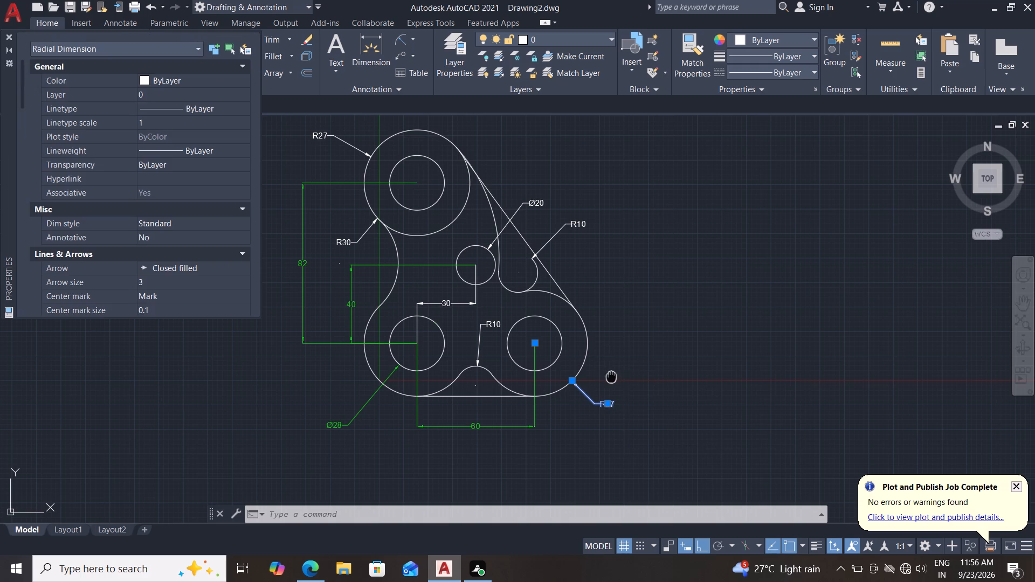
middle_click_drag(612, 377, 638, 379)
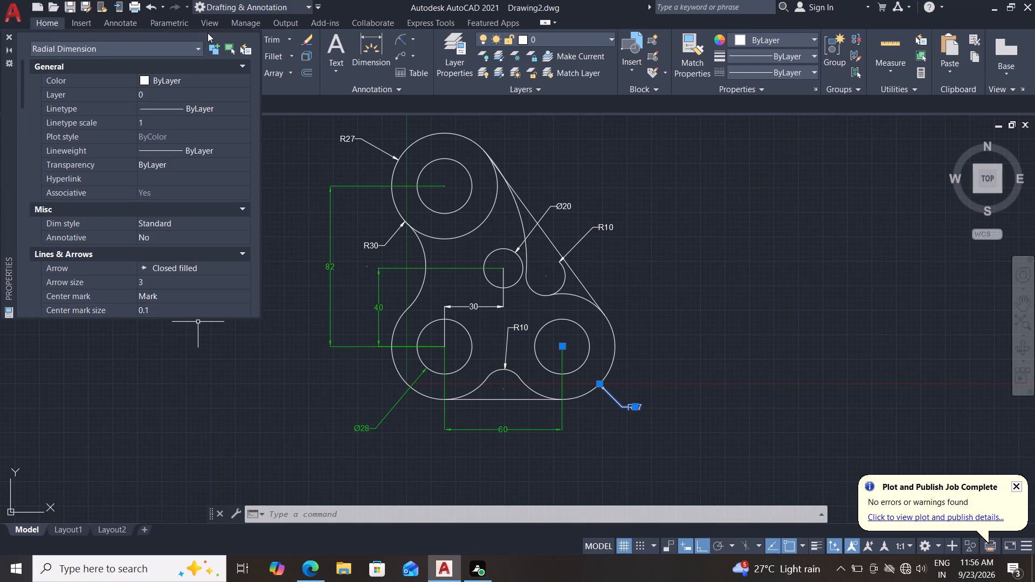
left_click(195, 84)
left_click(195, 84)
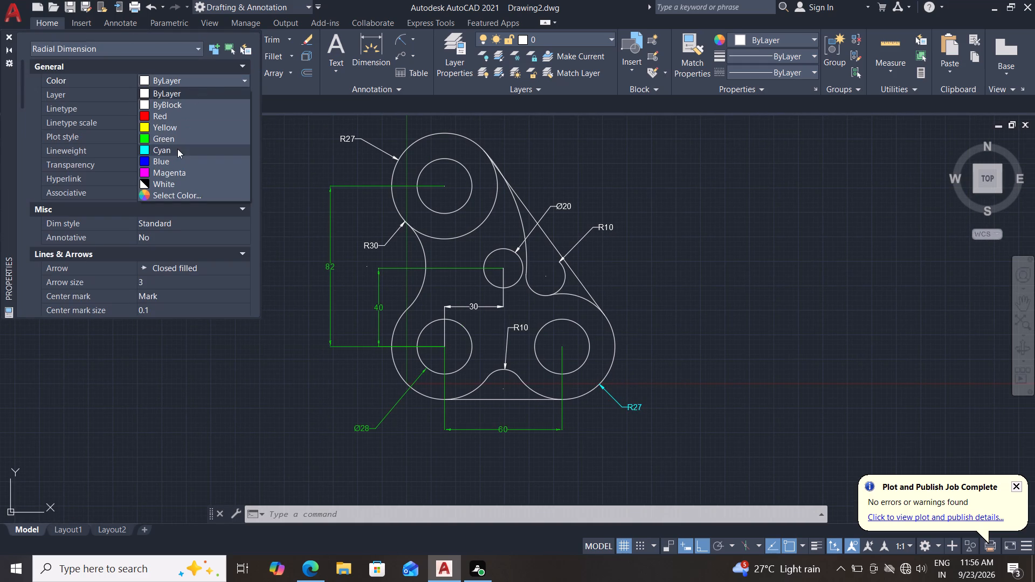
left_click(178, 141)
left_click_drag(181, 170, 112, 164)
type("30")
key("Return")
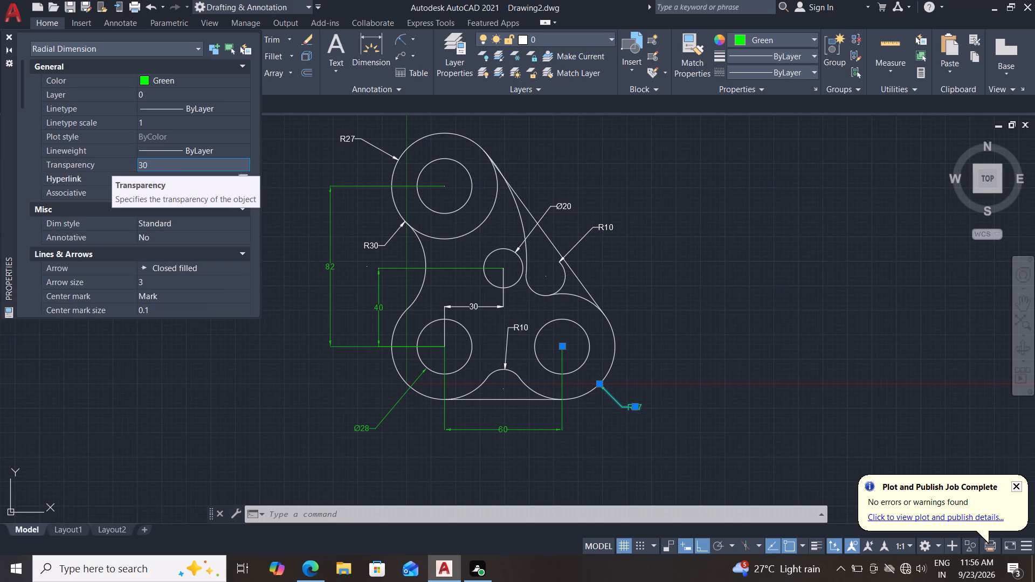
left_click(3, 38)
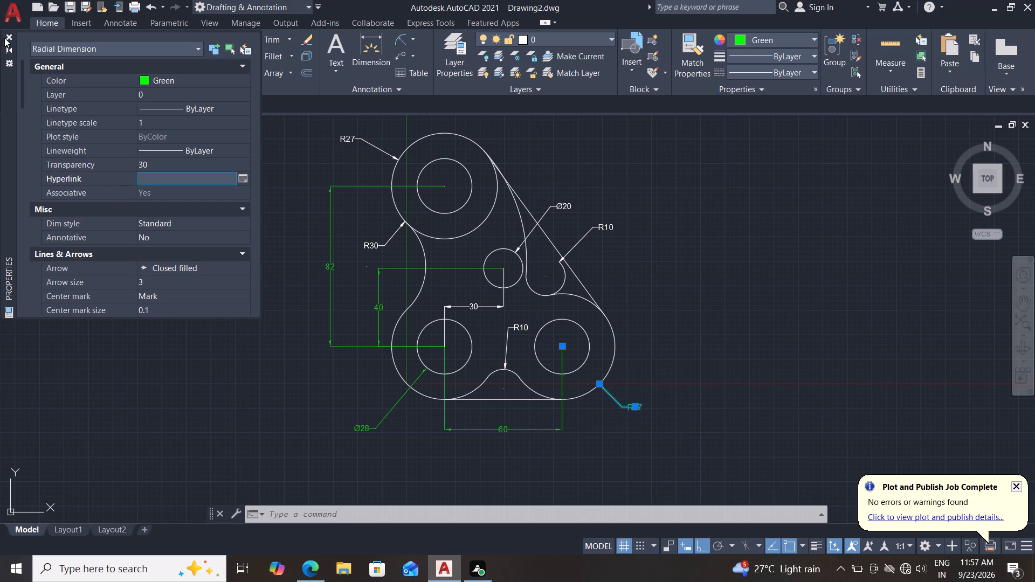
left_click(10, 33)
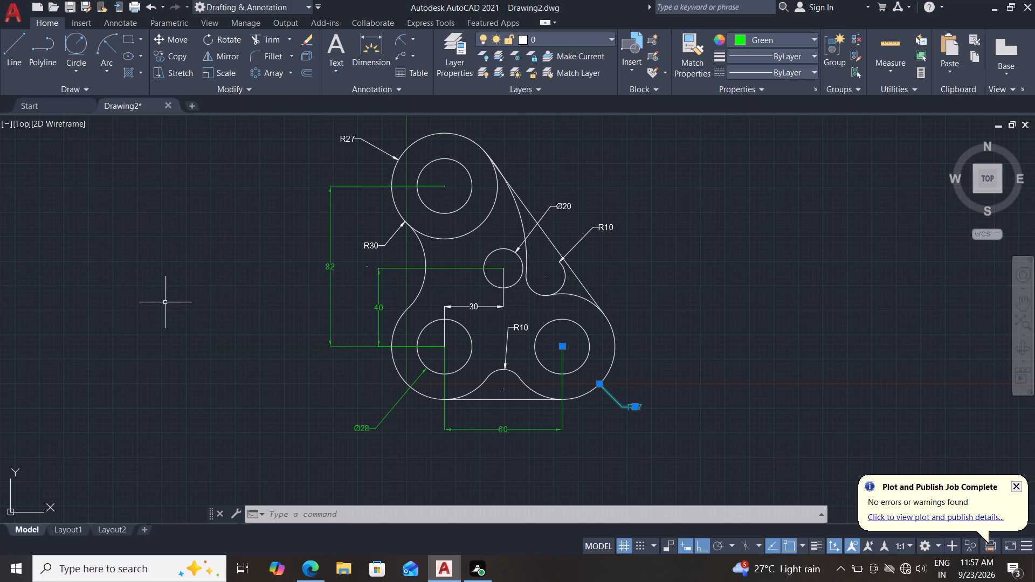
key("Escape")
key("grave")
key("Escape")
key("Escape")
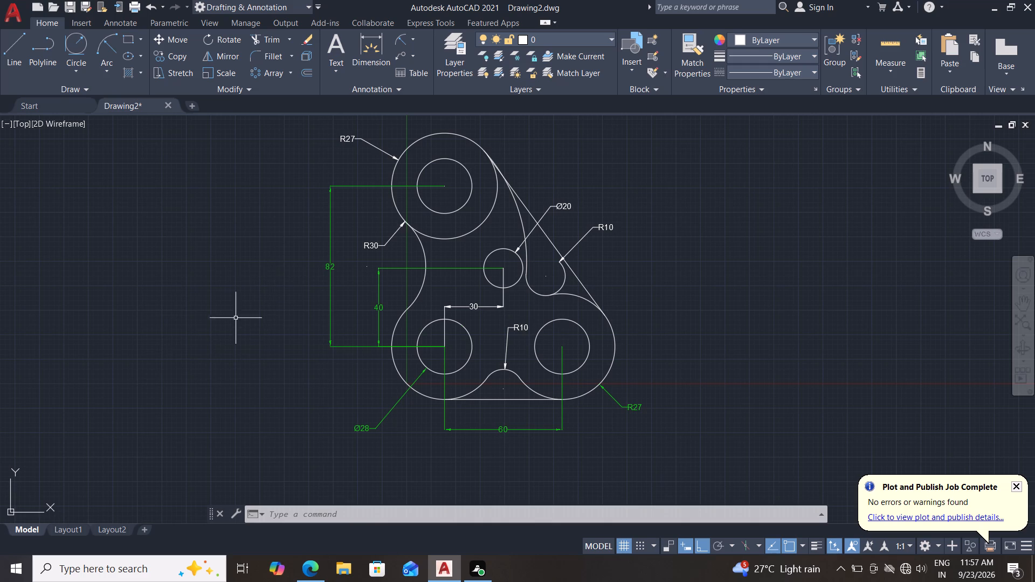
Set the horizontal 30 mm dimension between the lower-left circle and the small circle to green with a transparency of 30.
left_click(471, 300)
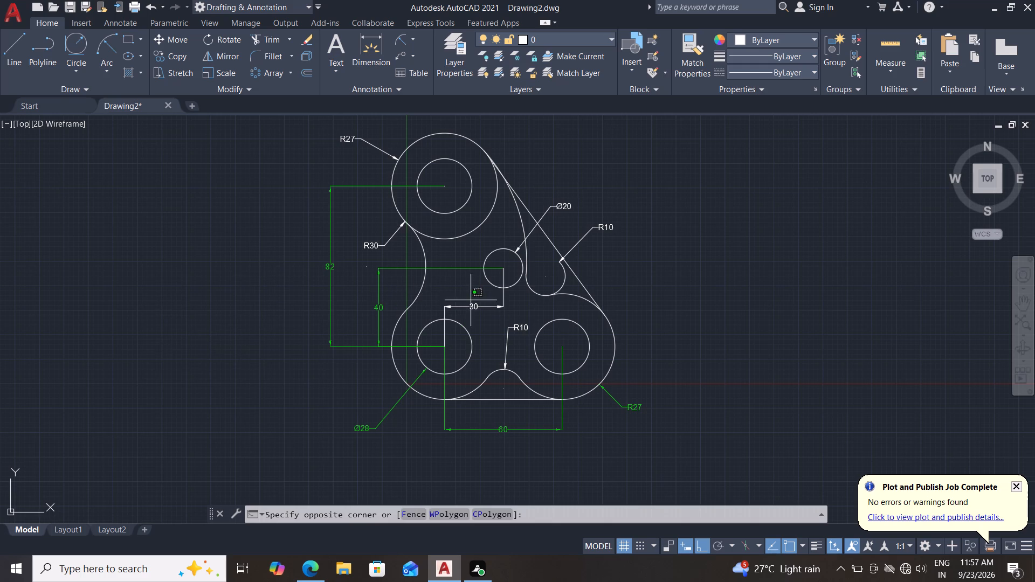
left_click(462, 318)
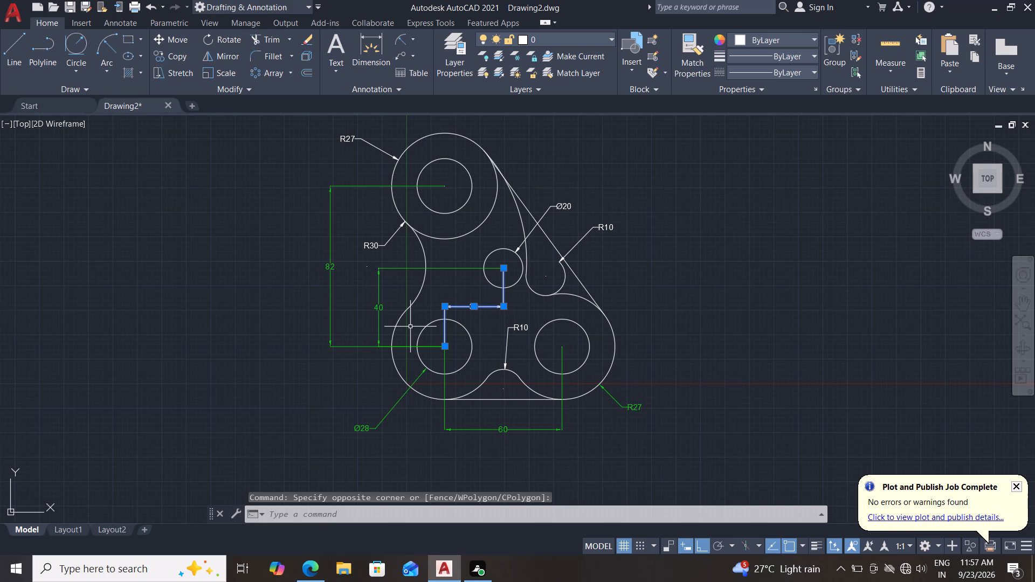
key("p")
key("r")
key("Return")
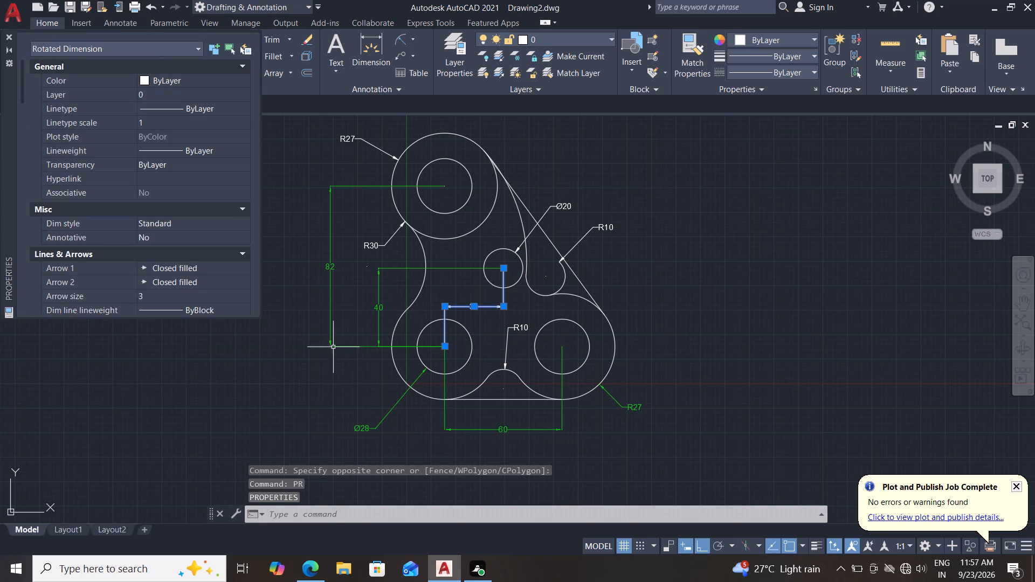
double_click(176, 75)
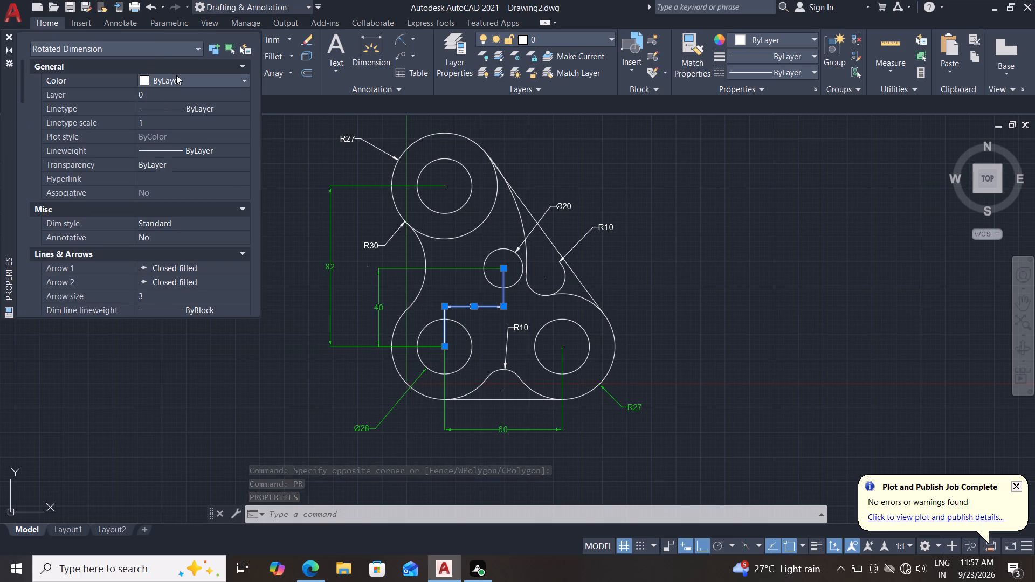
left_click(157, 141)
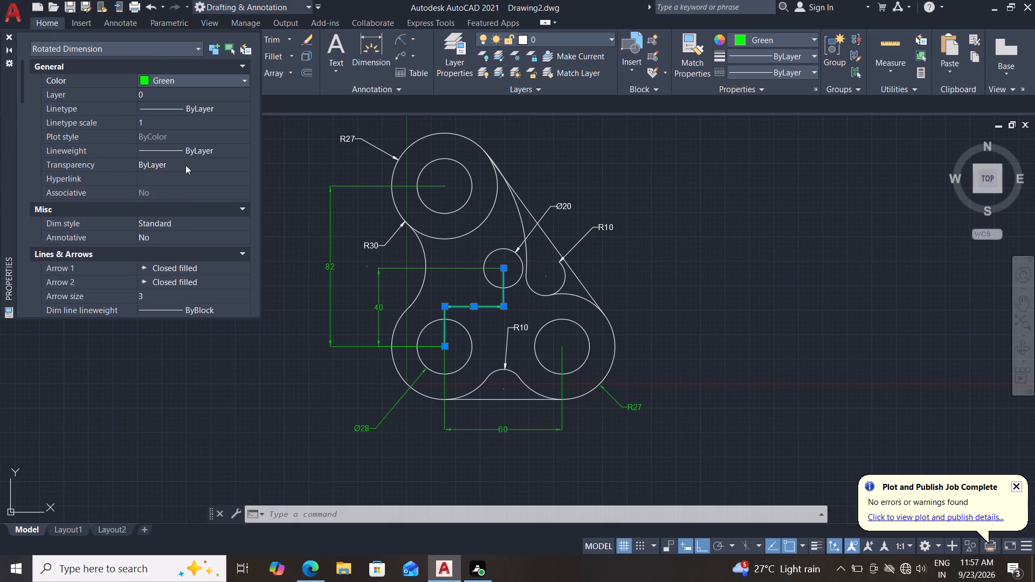
left_click_drag(186, 165, 6, 161)
type("30")
key("Return")
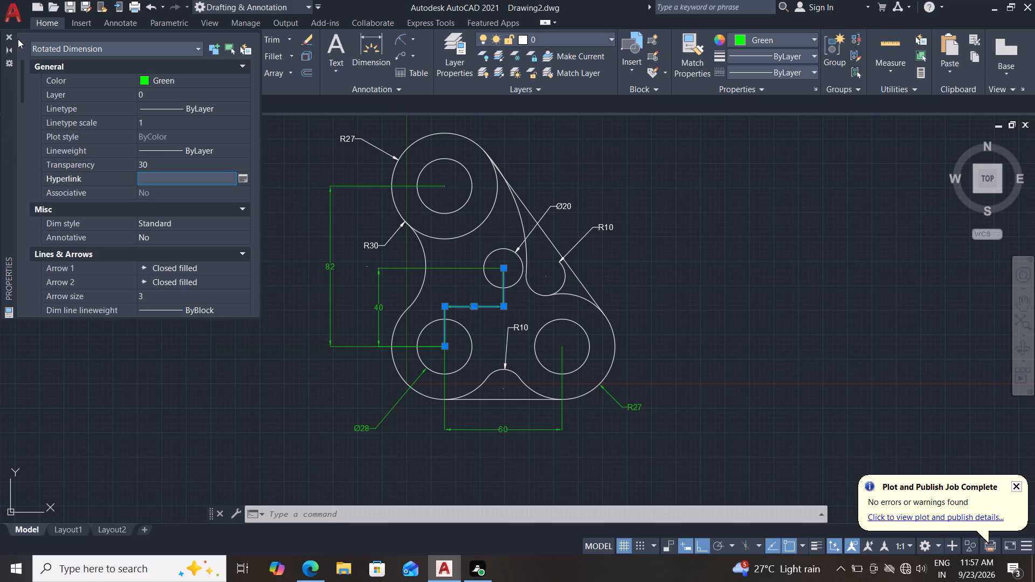
left_click(12, 34)
key("Escape")
key("Escape")
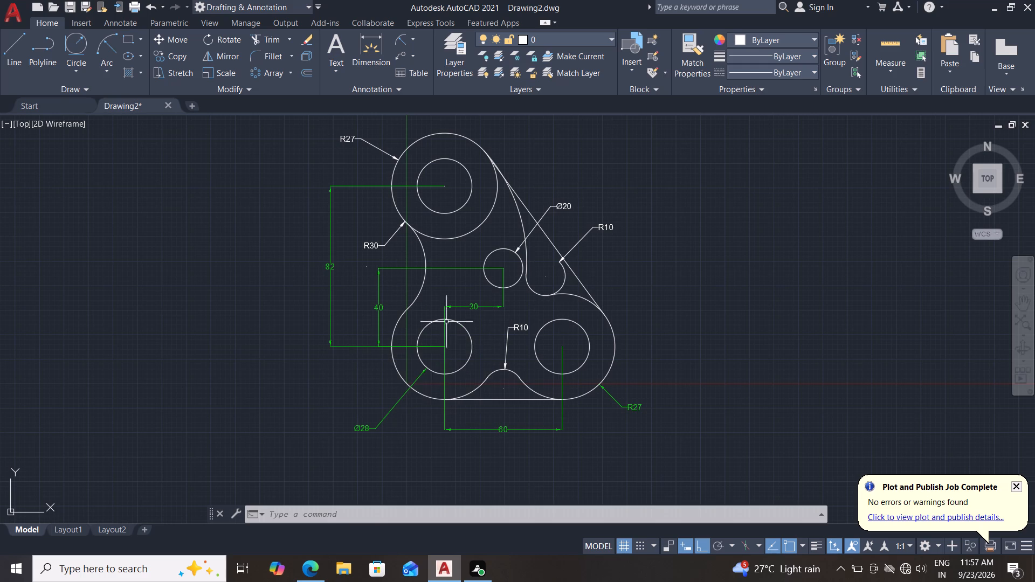
Trim away the lower arc of the top outer circle that lies inside the part's outline.
middle_click_drag(450, 253, 449, 274)
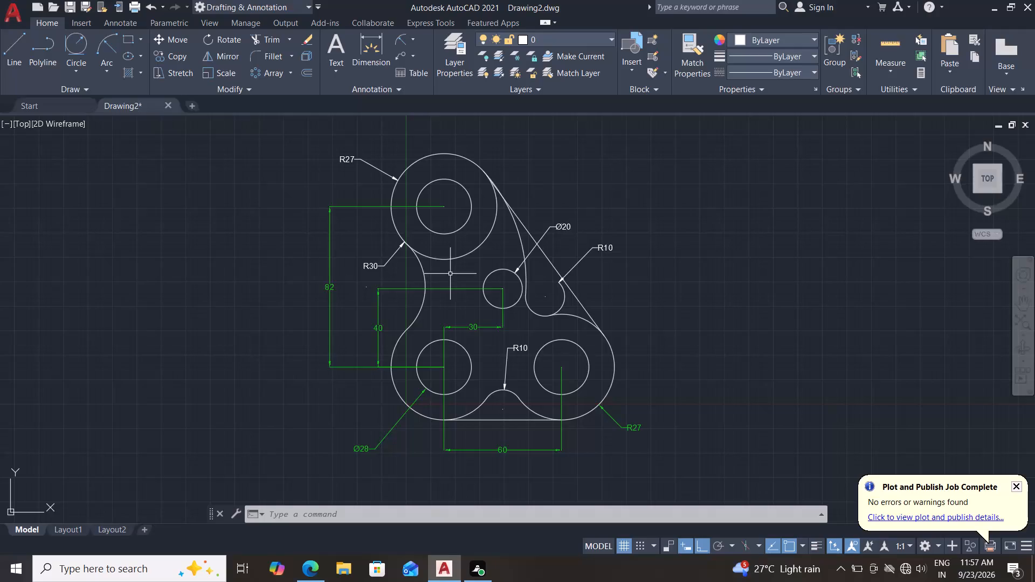
left_click(266, 45)
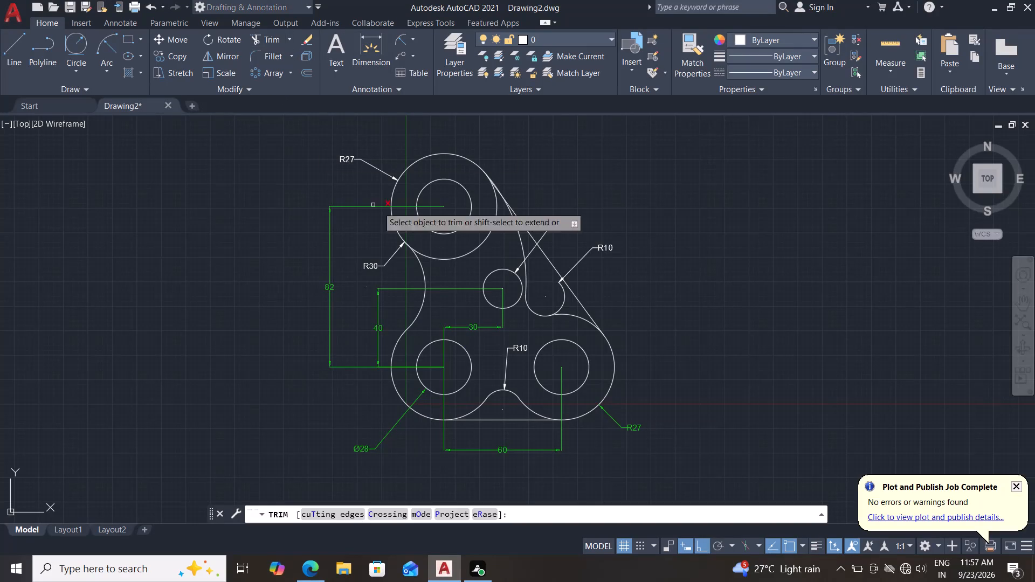
left_click_drag(462, 243, 474, 260)
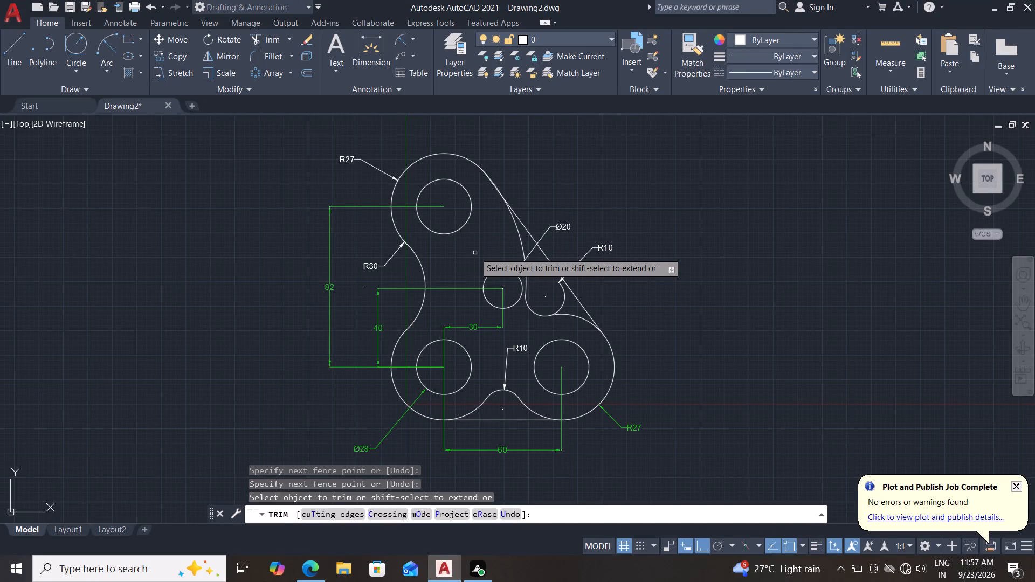
key("Escape")
key("Escape")
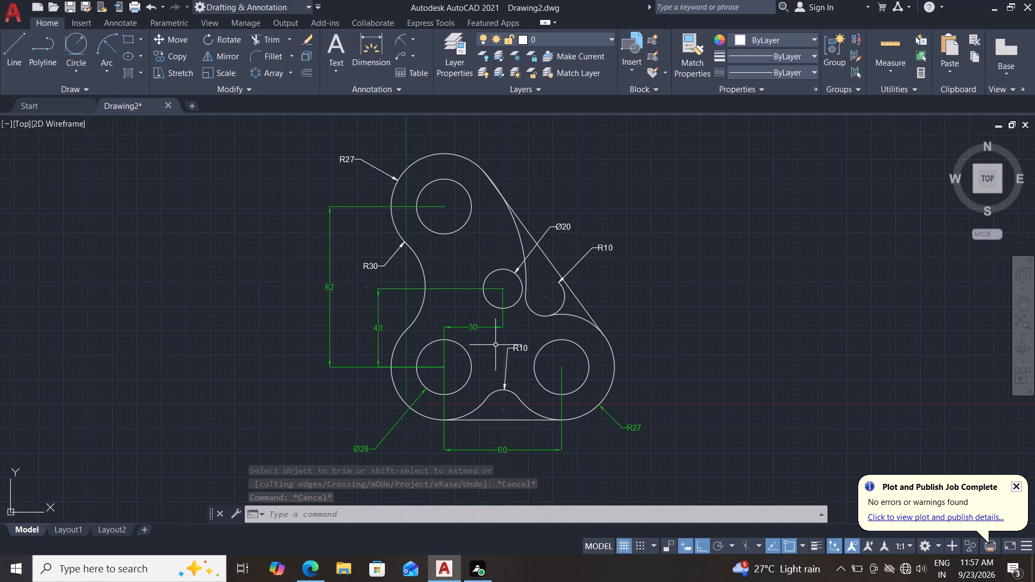
Set the R30 radius dimension of the concave arc between the top and lower-left corners to green with a transparency of 30.
left_click(382, 265)
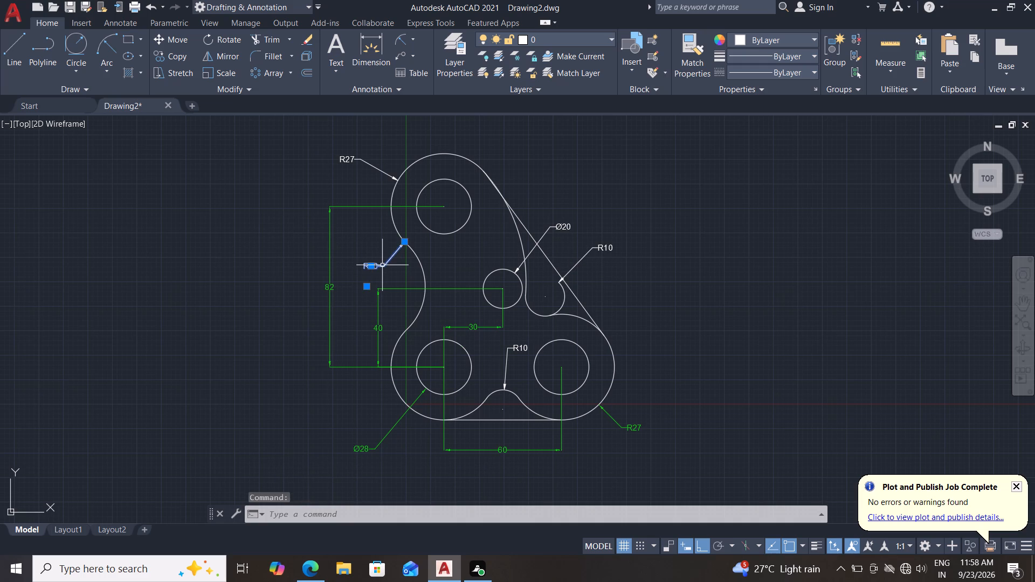
key("p")
key("r")
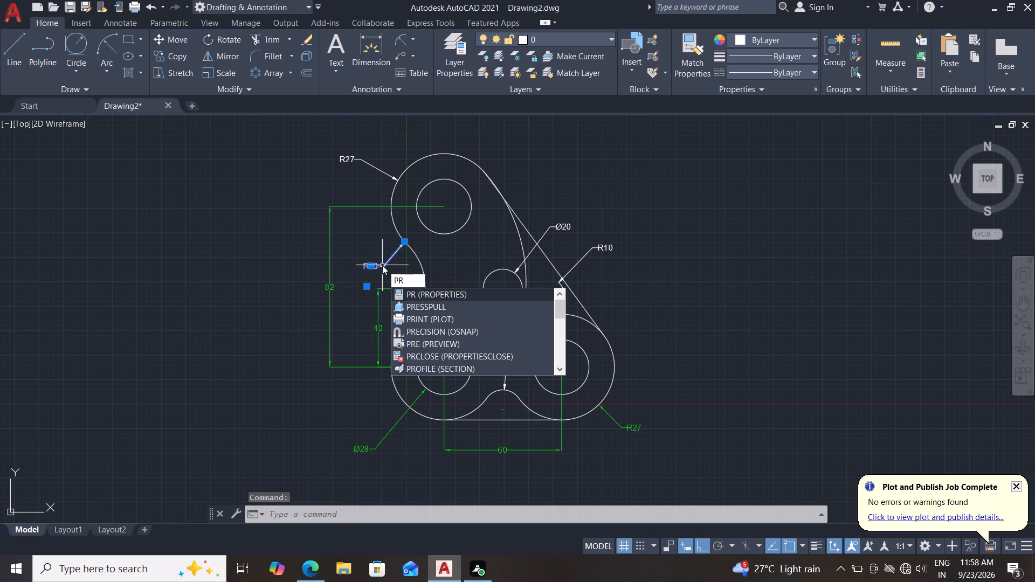
key("Return")
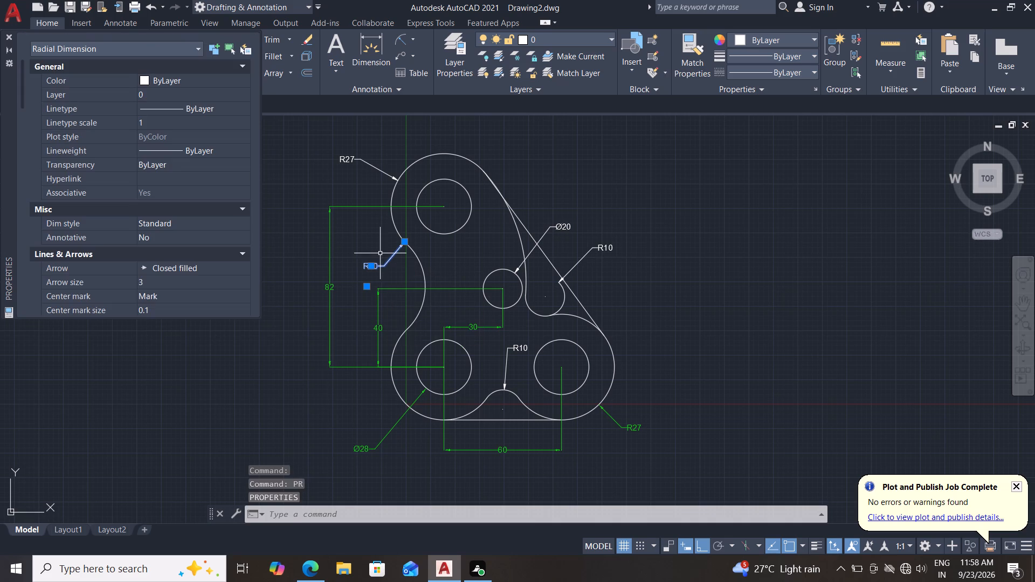
middle_click_drag(363, 226, 398, 233)
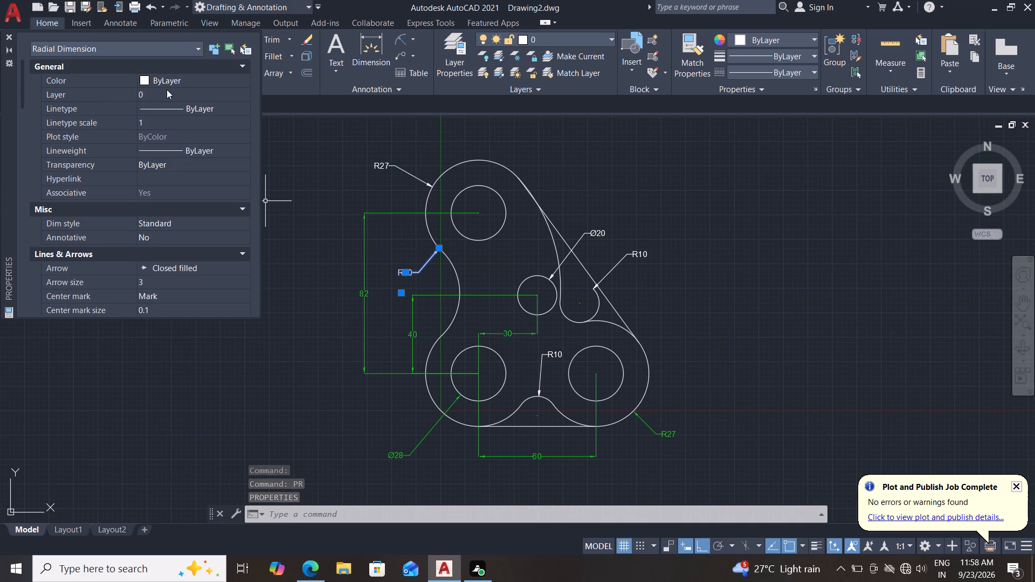
double_click(183, 77)
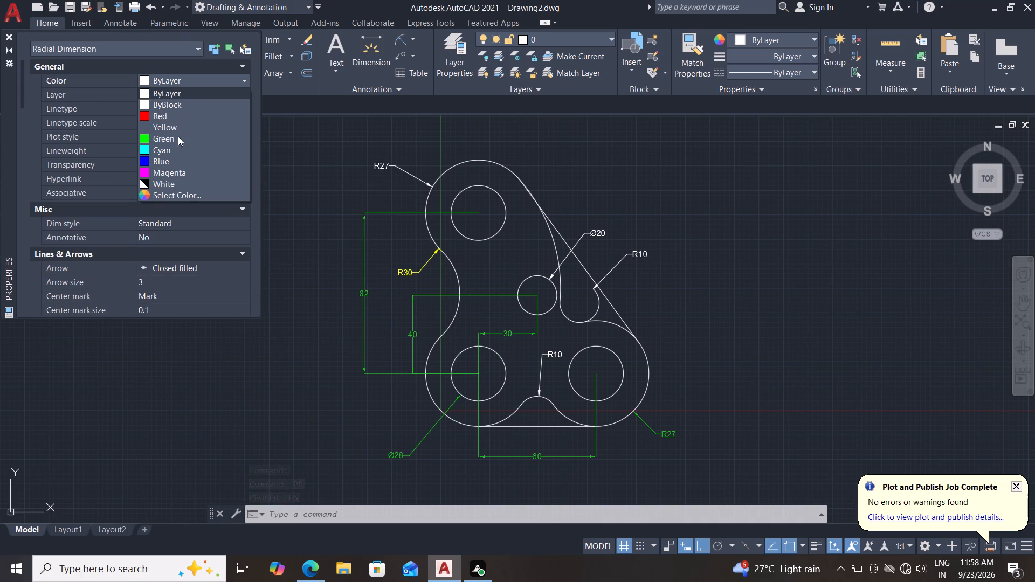
left_click(178, 142)
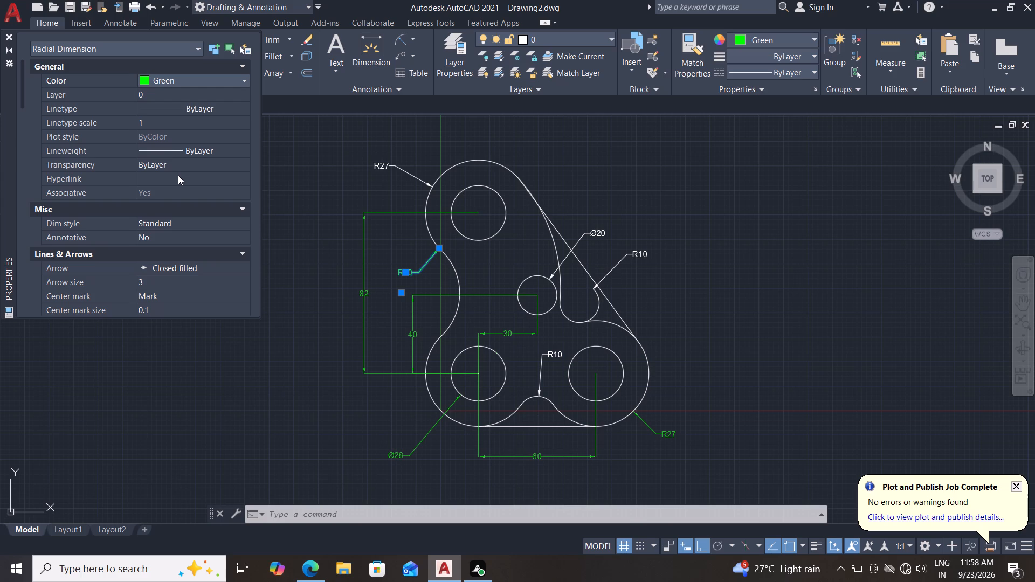
left_click_drag(182, 167, 110, 164)
type("30")
key("Return")
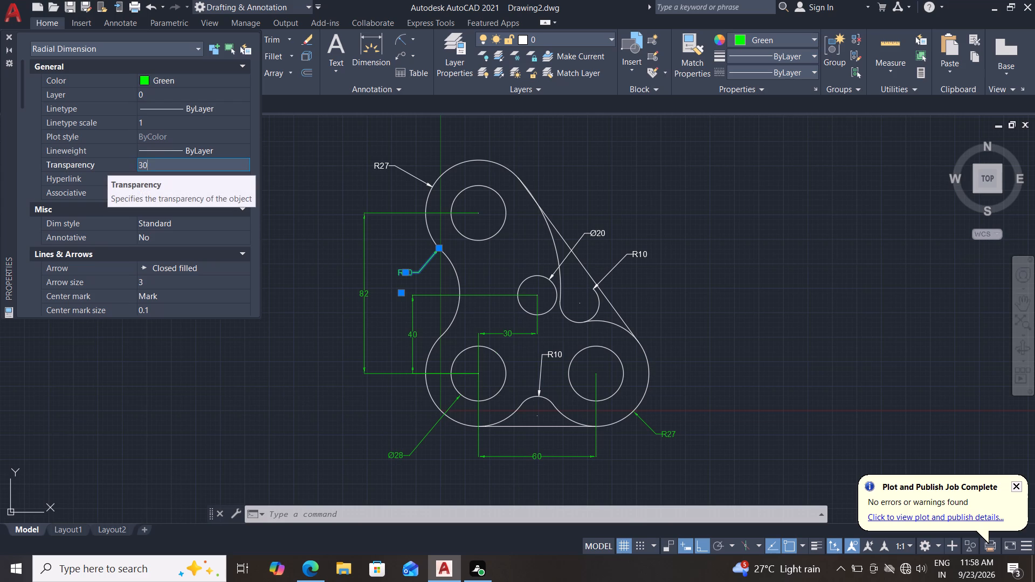
left_click(9, 38)
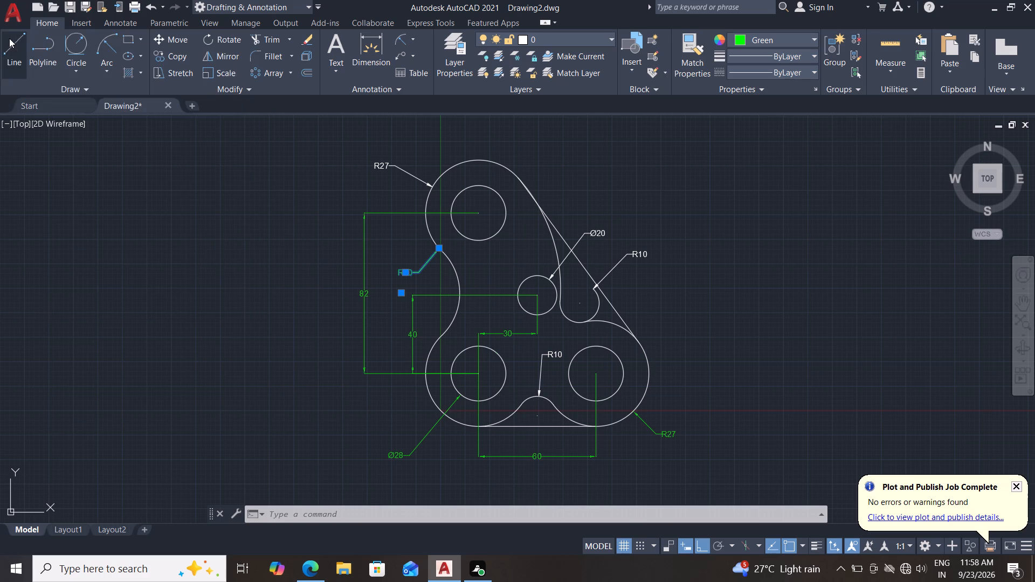
key("Escape")
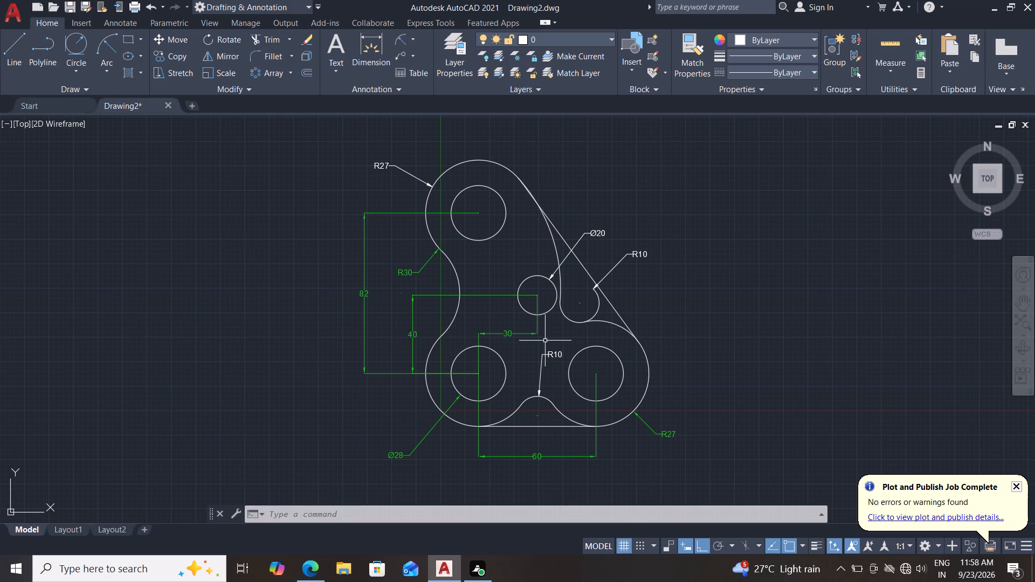
Set the R10 radius dimension of the small arc between the two lower circles to green with a transparency of 30.
left_click(562, 347)
left_click(533, 372)
key("p")
key("r")
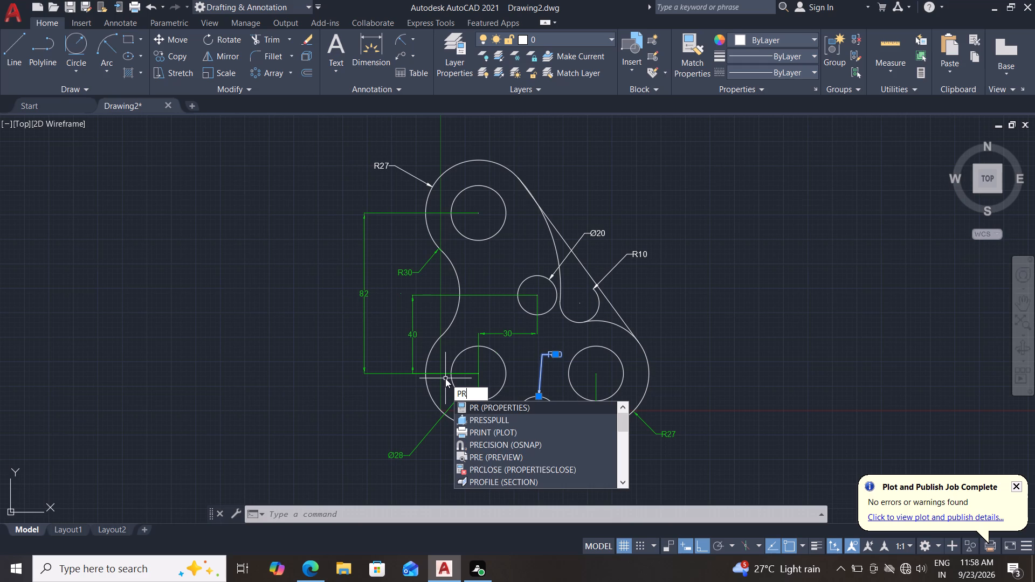
key("Return")
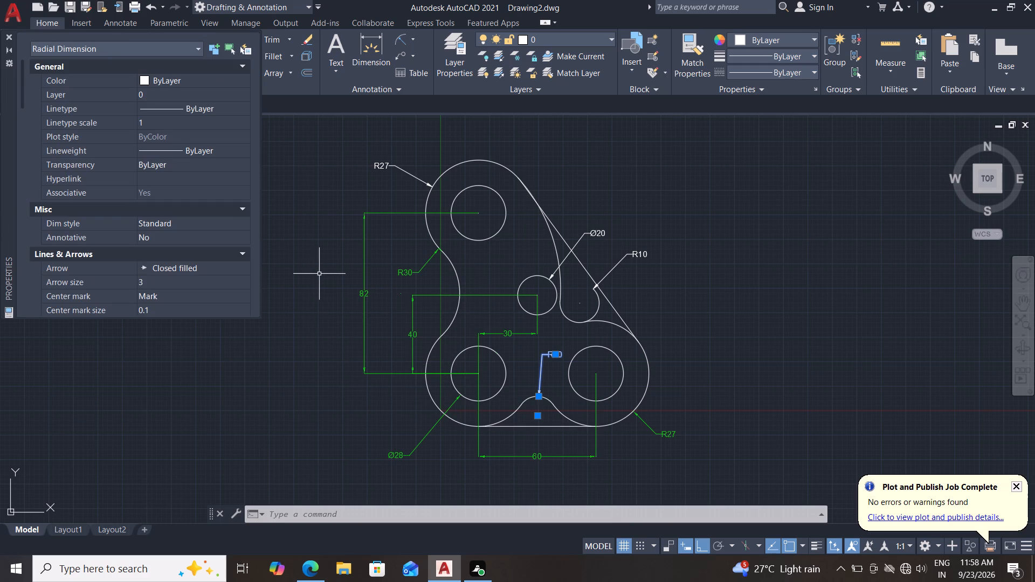
double_click(181, 85)
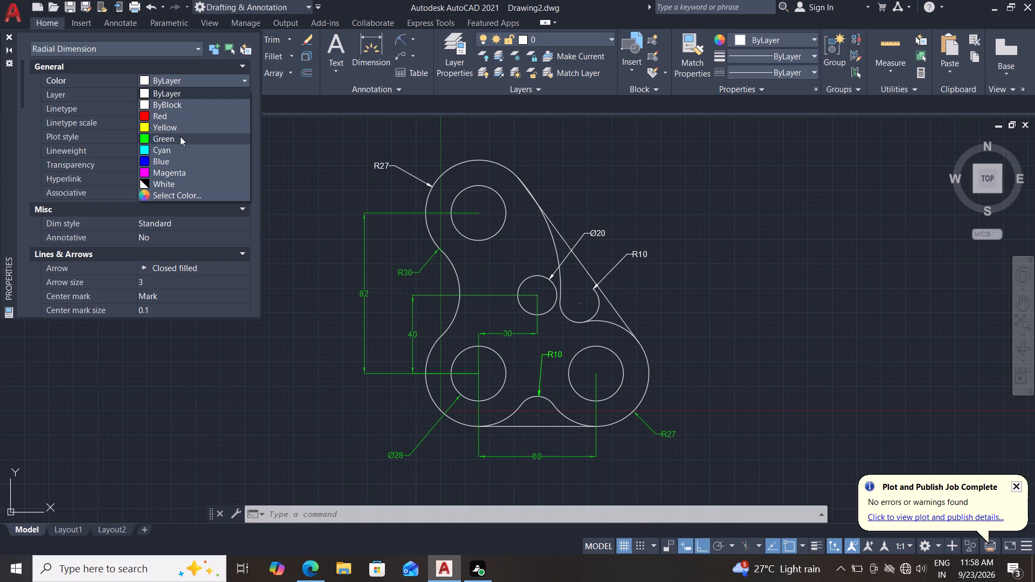
left_click(180, 137)
left_click_drag(220, 172, 113, 169)
left_click_drag(206, 163, 92, 160)
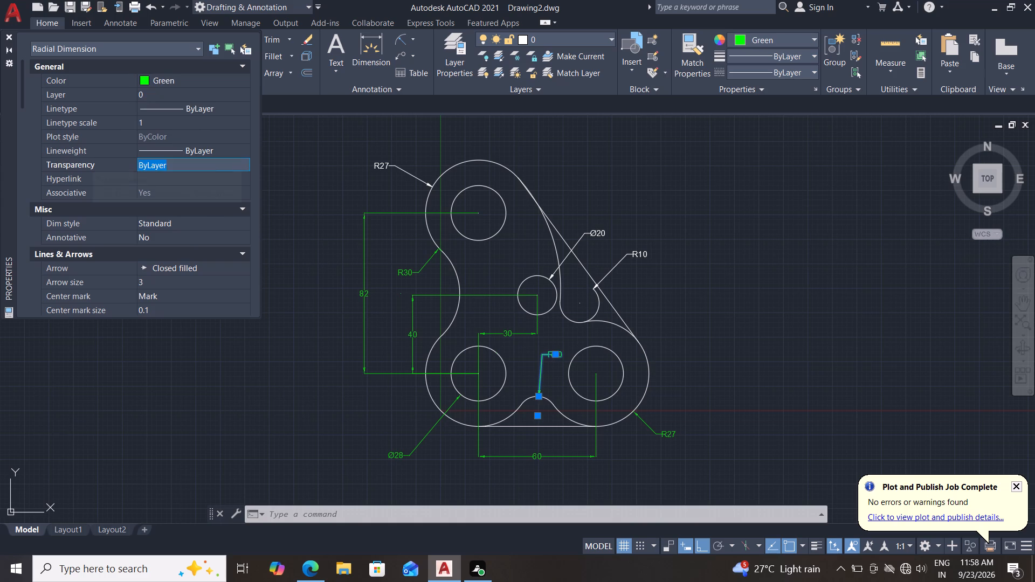
type("30")
key("Return")
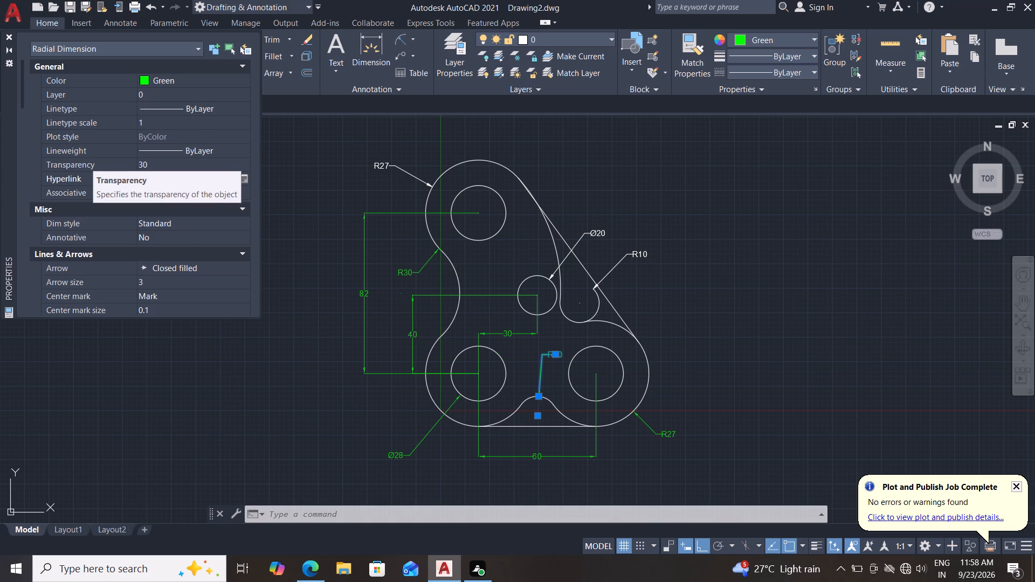
left_click(11, 35)
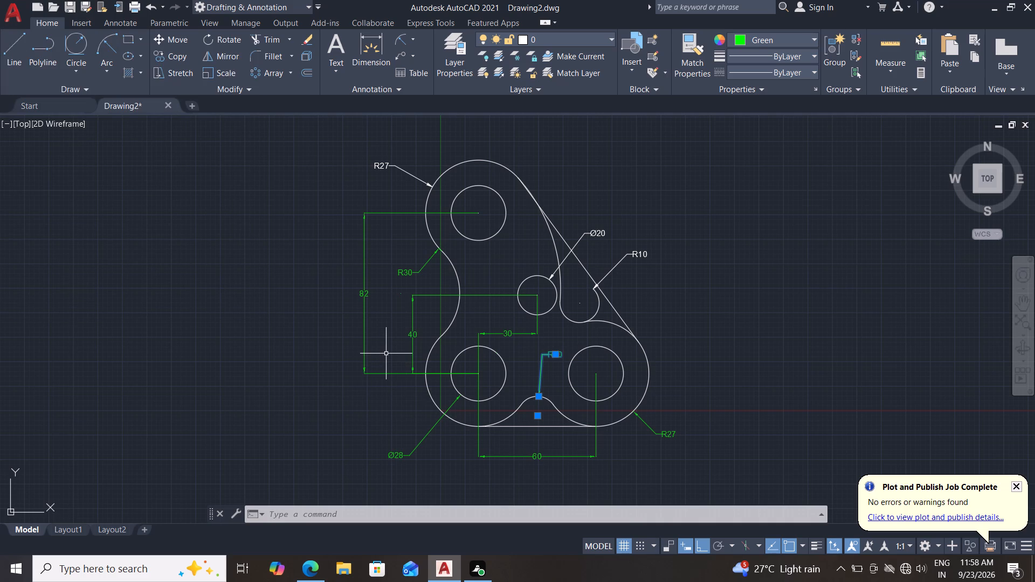
key("Escape")
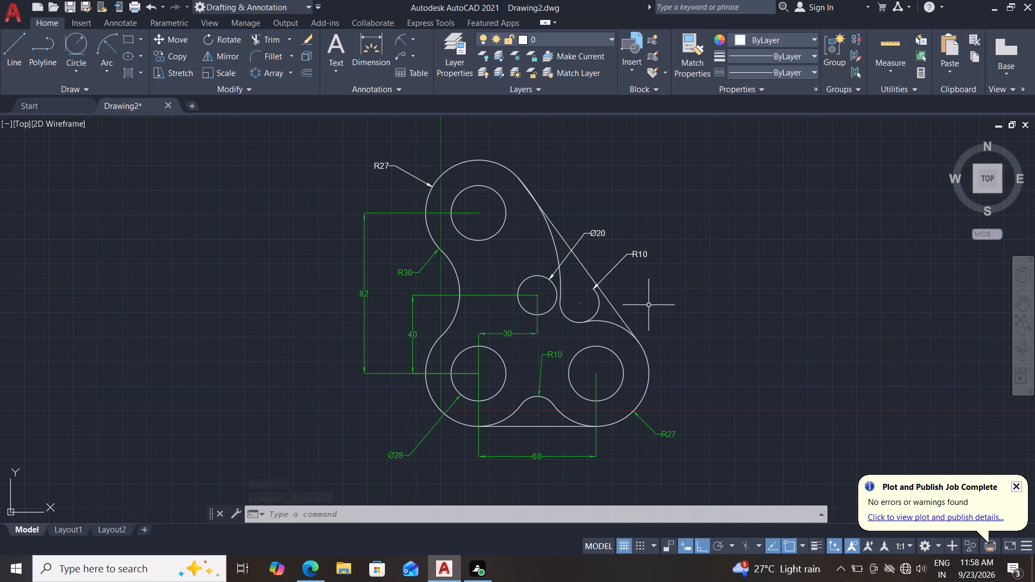
Set the R10 radius dimension of the small arc beside the sloped line to green with a transparency of 30.
middle_click_drag(648, 305, 664, 334)
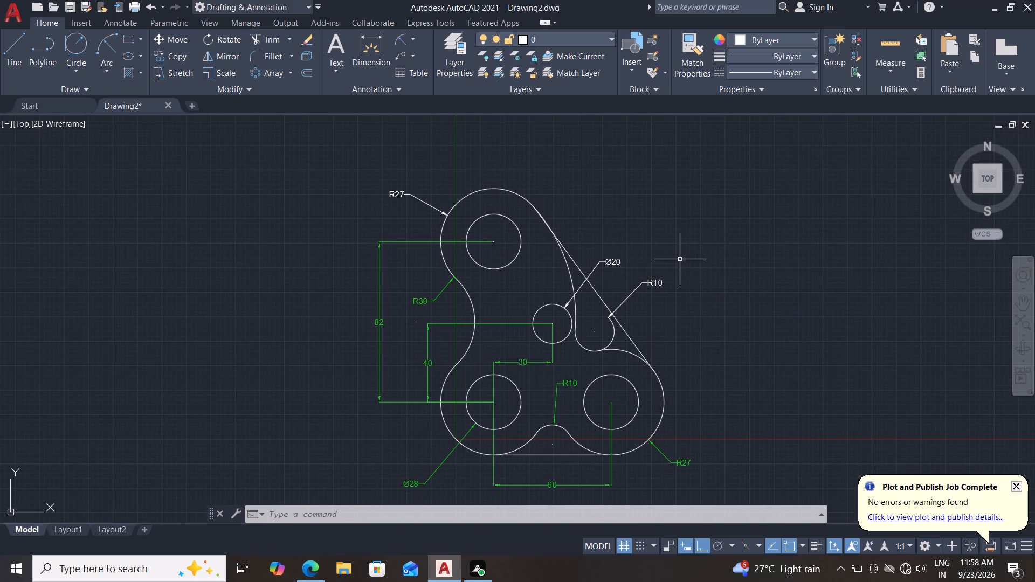
left_click(680, 260)
left_click(642, 288)
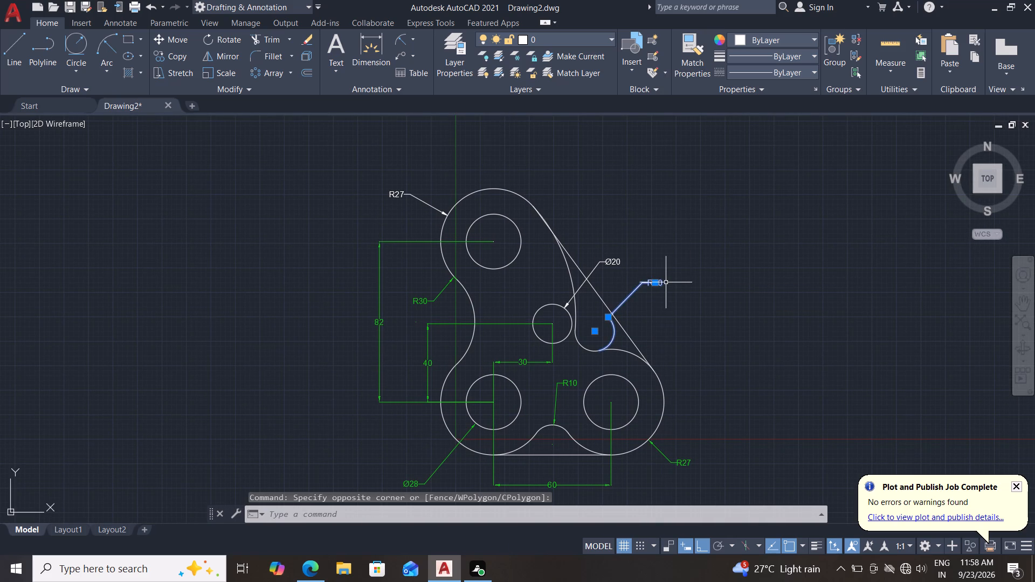
key("p")
key("r")
key("Return")
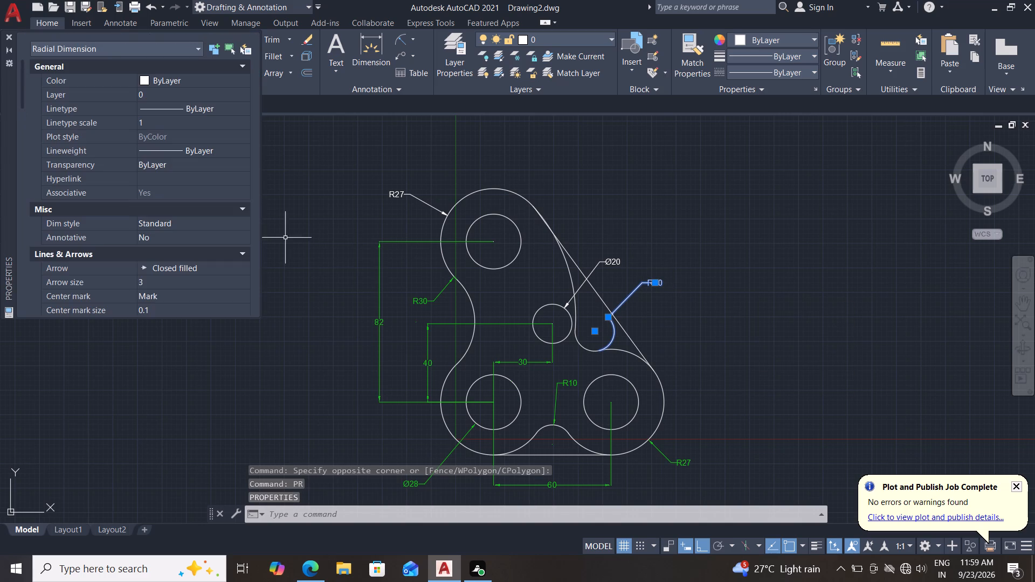
left_click(212, 84)
left_click(212, 84)
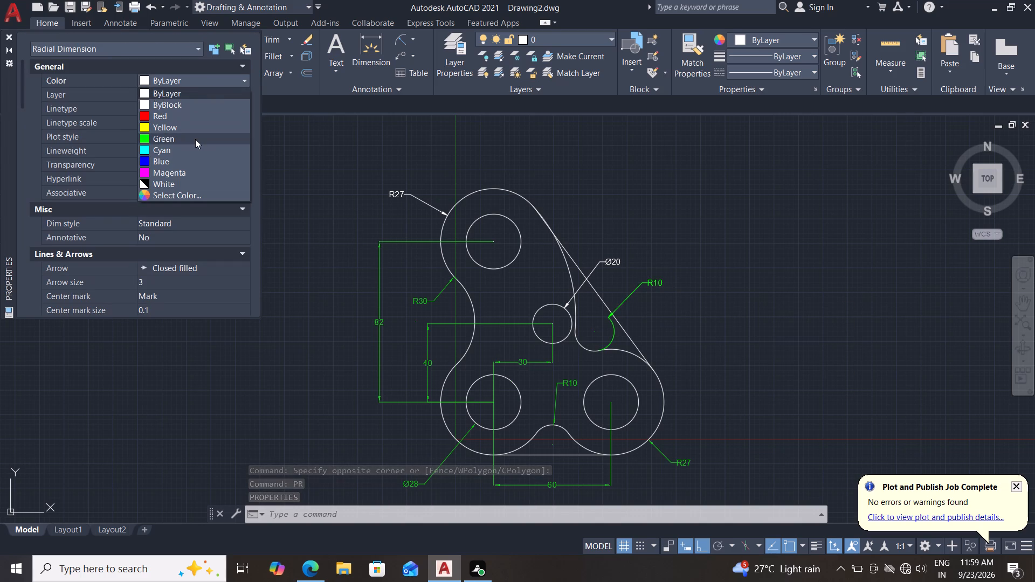
left_click(195, 139)
left_click_drag(194, 167, 105, 154)
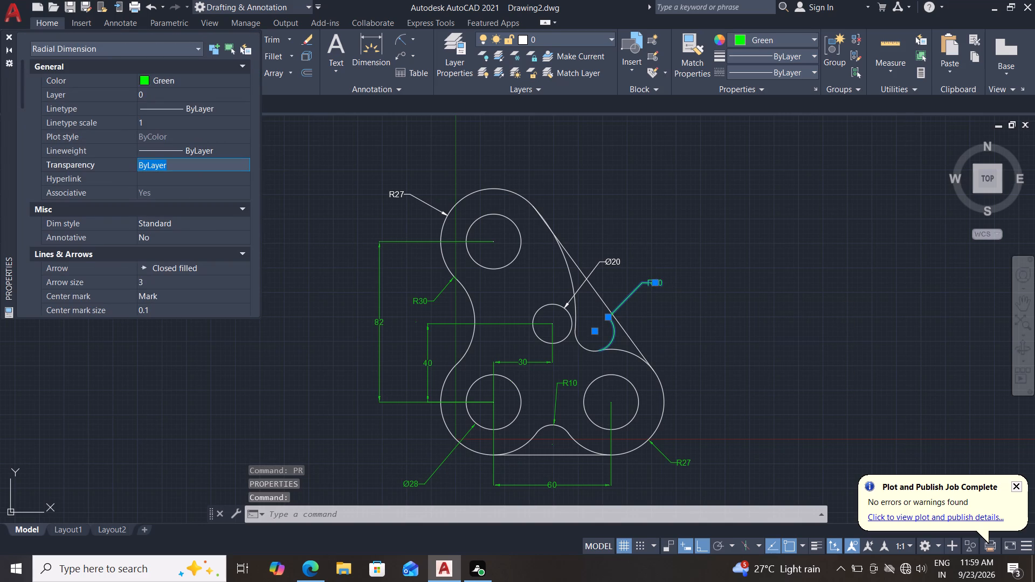
type("30")
key("Return")
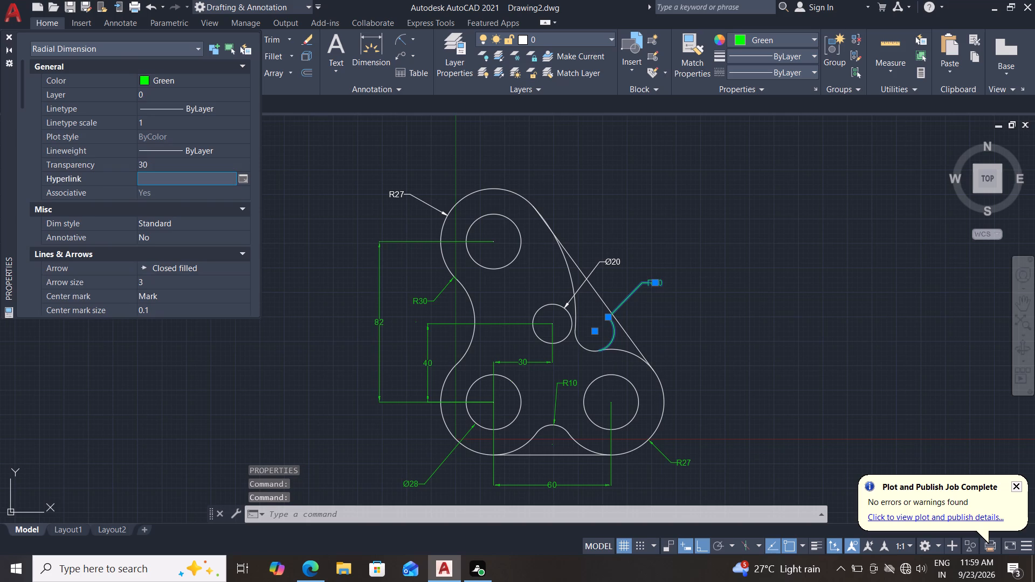
left_click(6, 32)
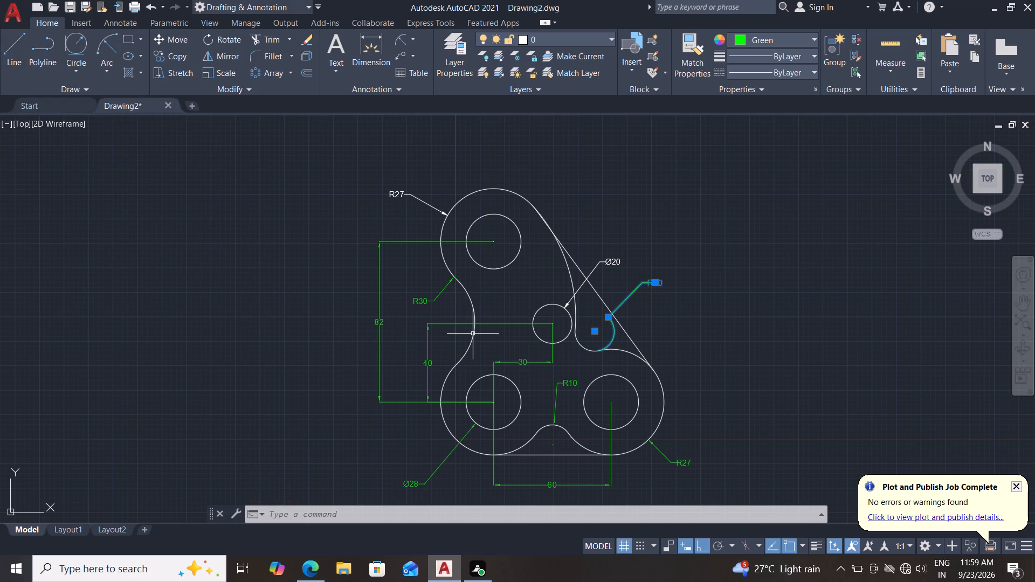
key("Escape")
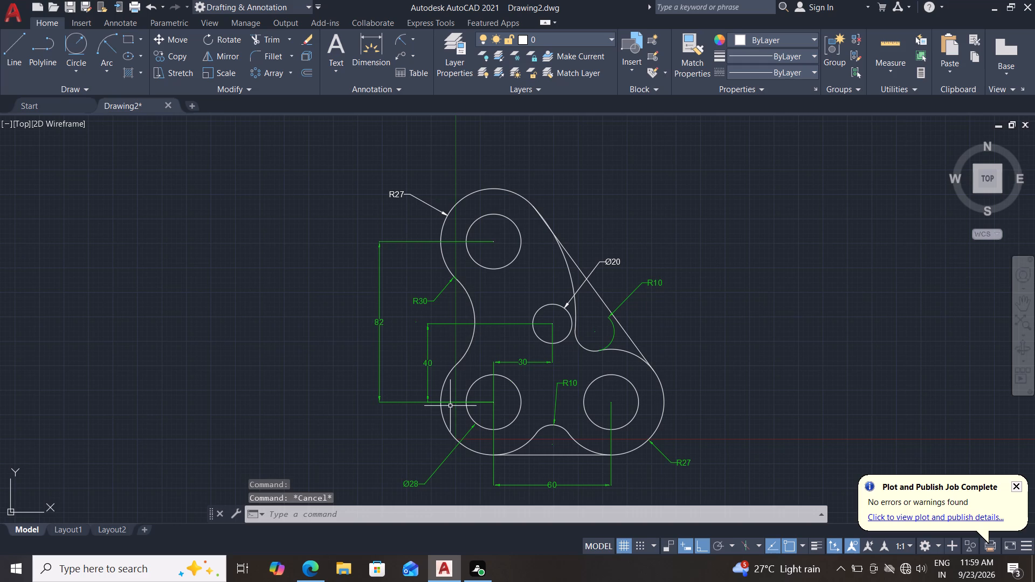
Set the Ø20 diameter dimension of the small circle to green with a transparency of 30.
left_click(631, 241)
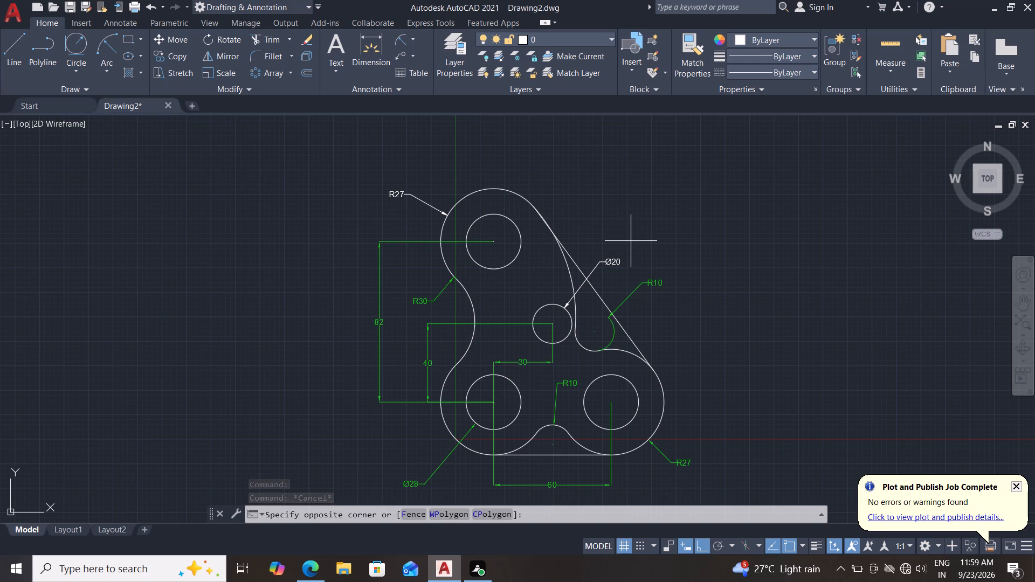
left_click(601, 274)
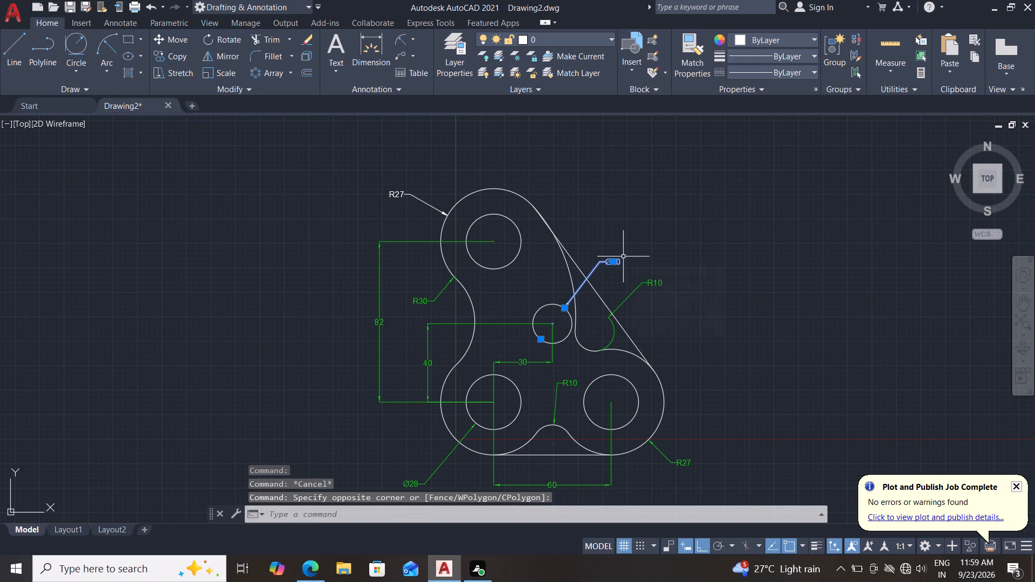
key("p")
key("r")
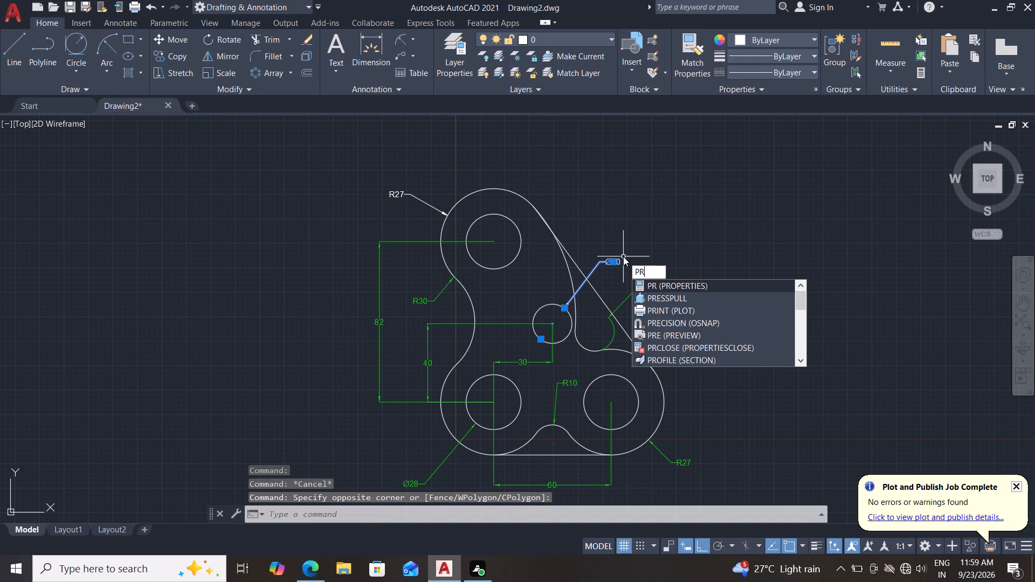
key("Return")
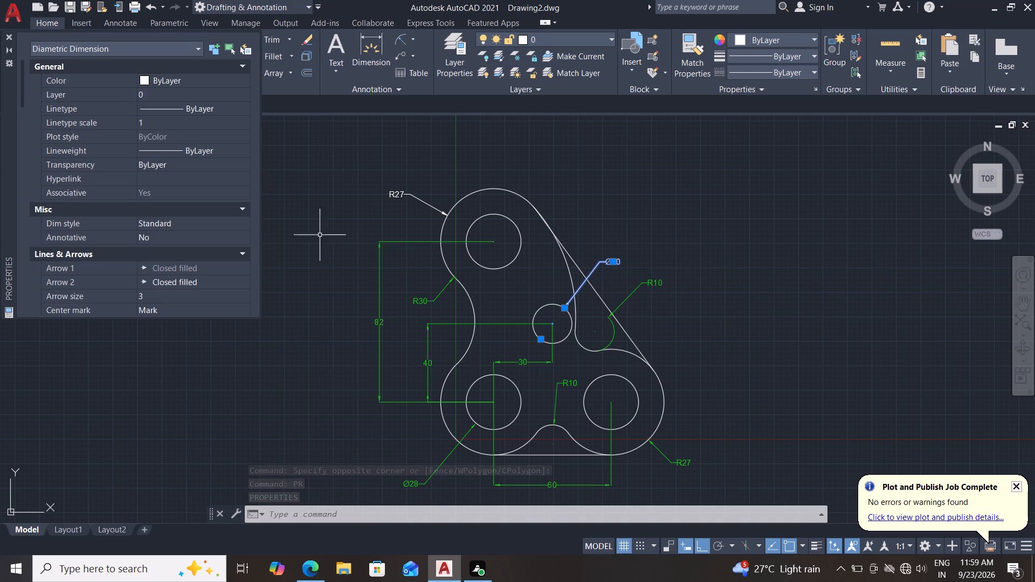
double_click(188, 78)
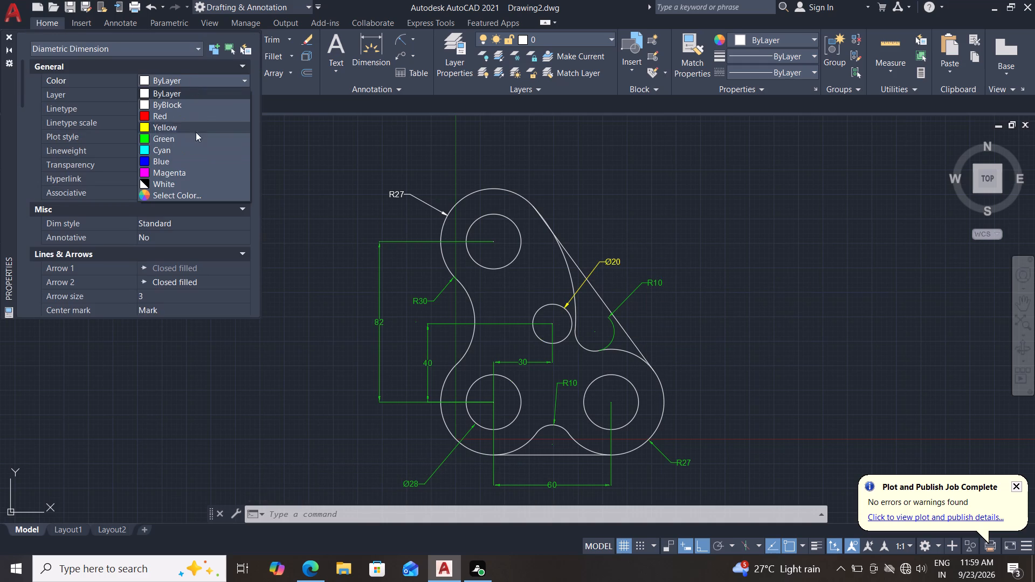
left_click(195, 140)
left_click_drag(194, 170, 185, 168)
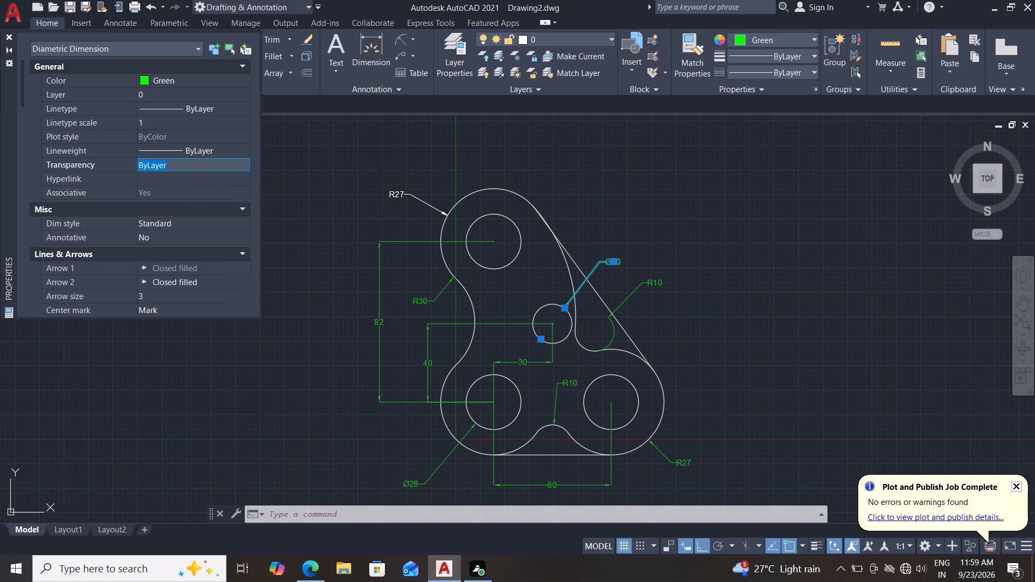
left_click_drag(185, 168, 54, 174)
type("30")
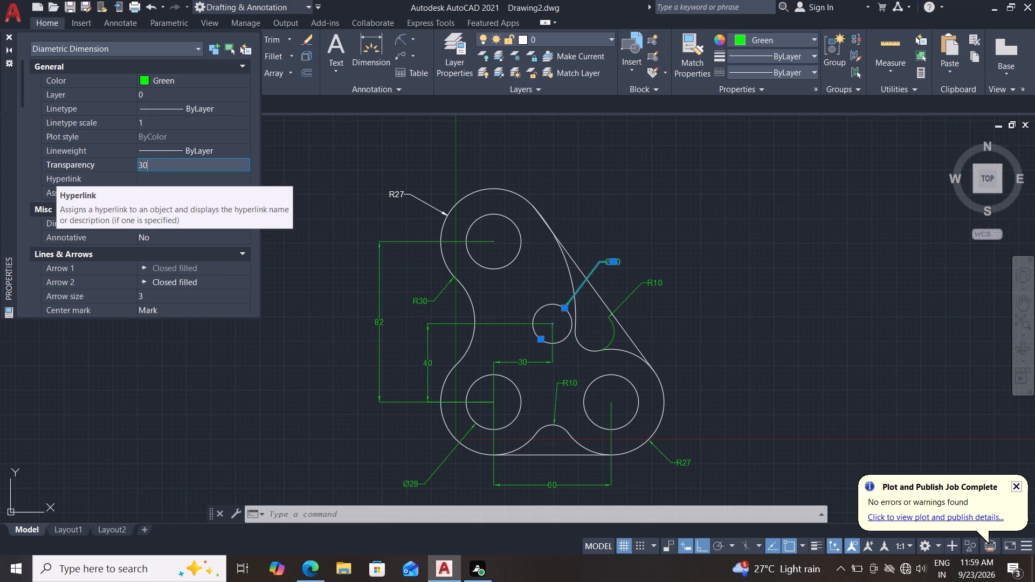
key("Return")
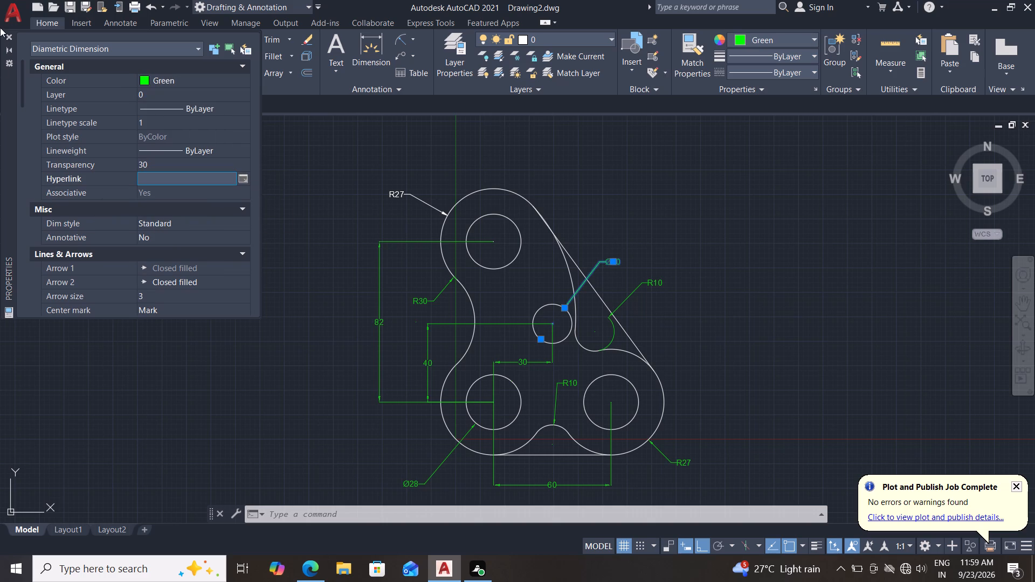
left_click(10, 38)
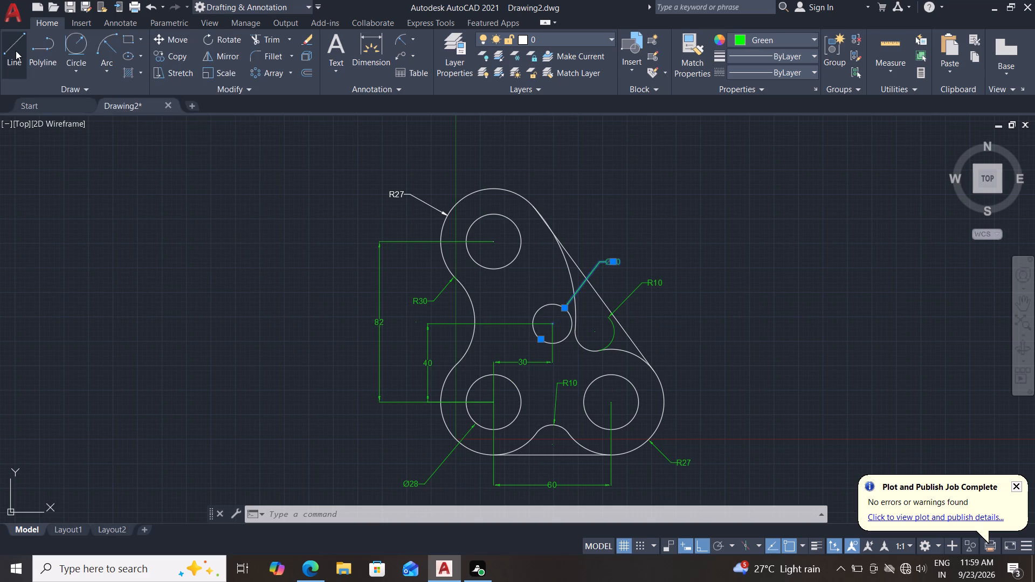
Set the R27 radius dimension of the top rounded corner to green with a transparency of 30.
key("Escape")
key("Escape")
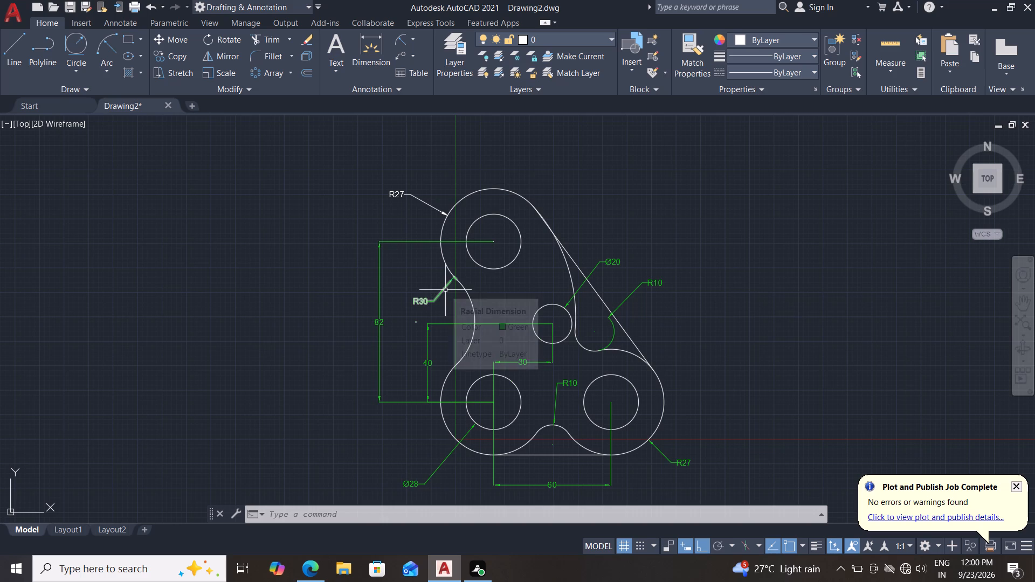
left_click(427, 171)
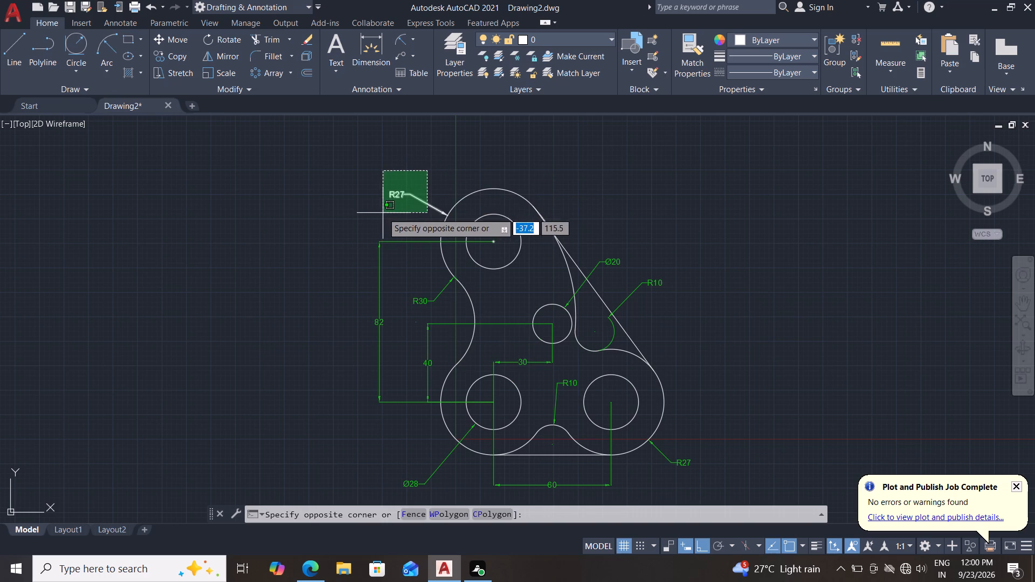
left_click(383, 213)
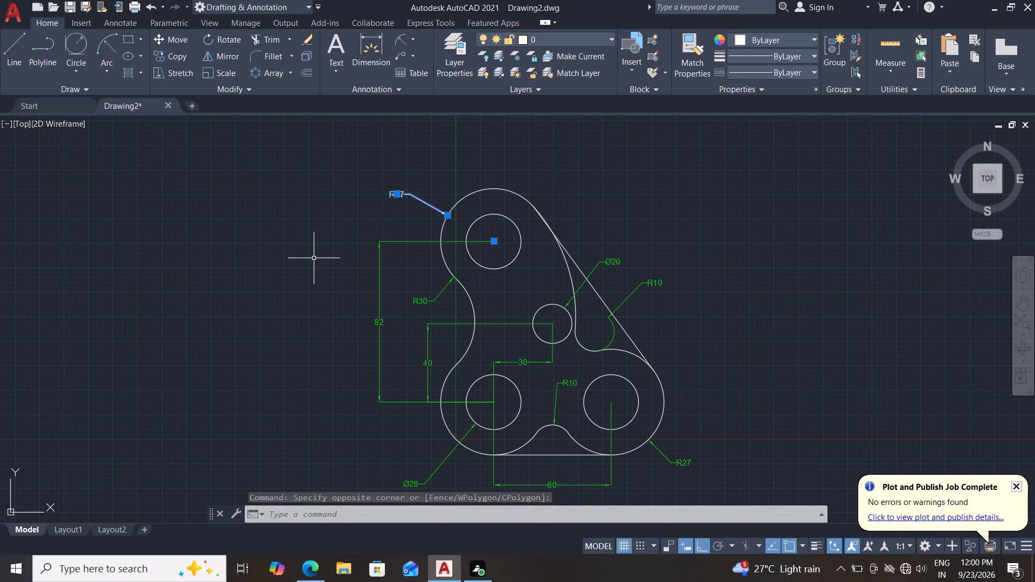
middle_click_drag(291, 300, 291, 270)
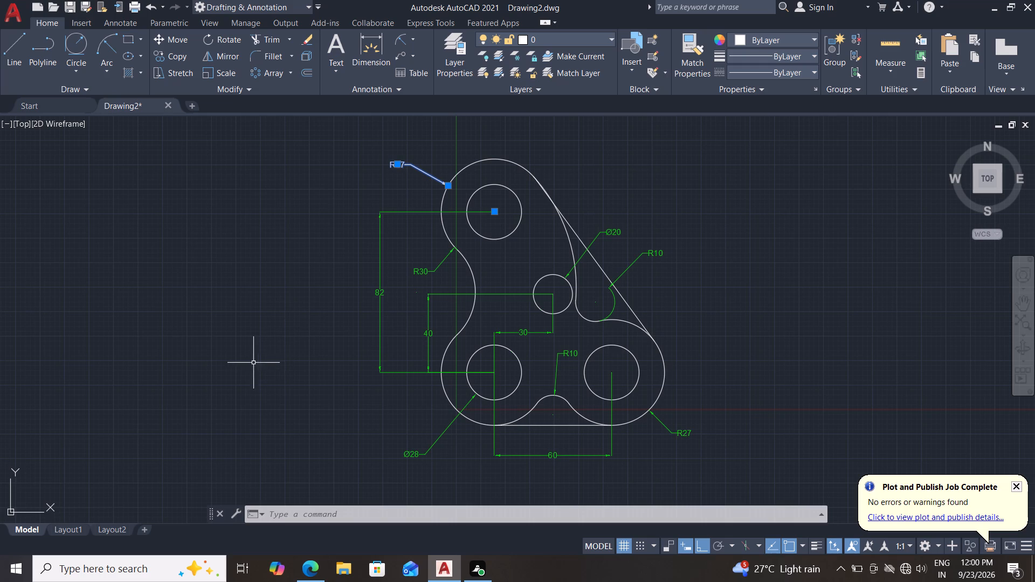
middle_click_drag(285, 254, 273, 272)
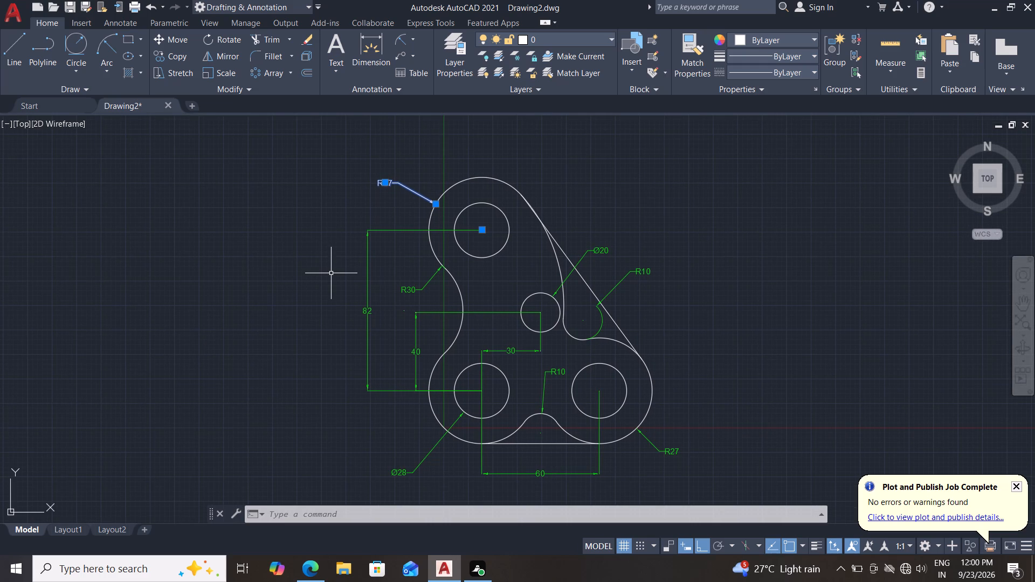
key("p")
key("r")
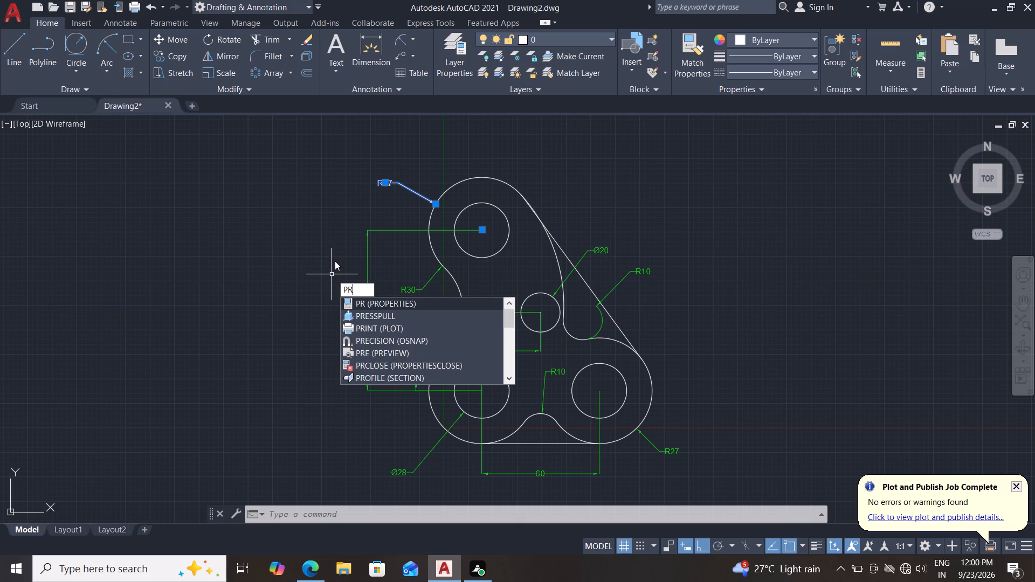
left_click(360, 302)
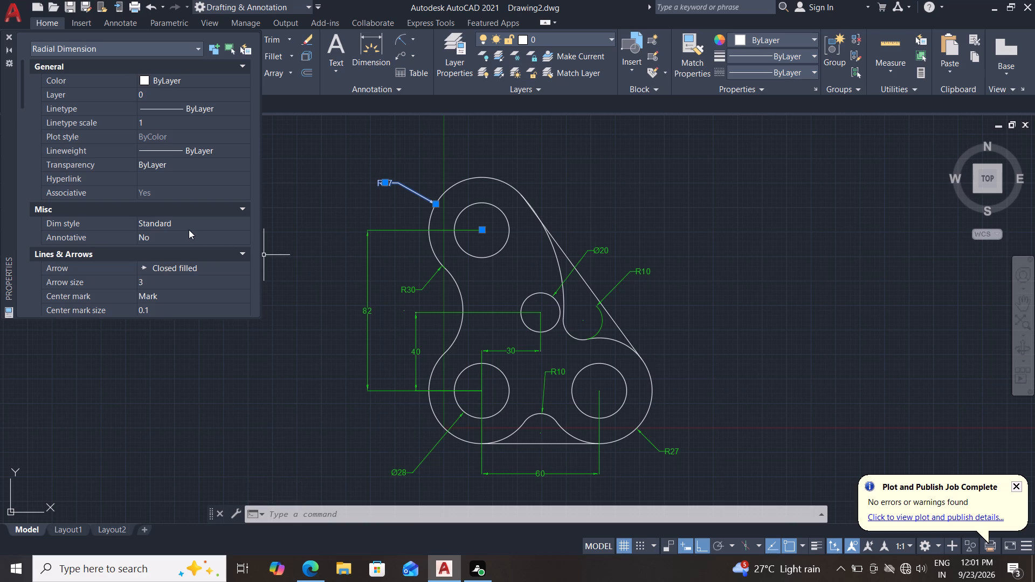
double_click(204, 77)
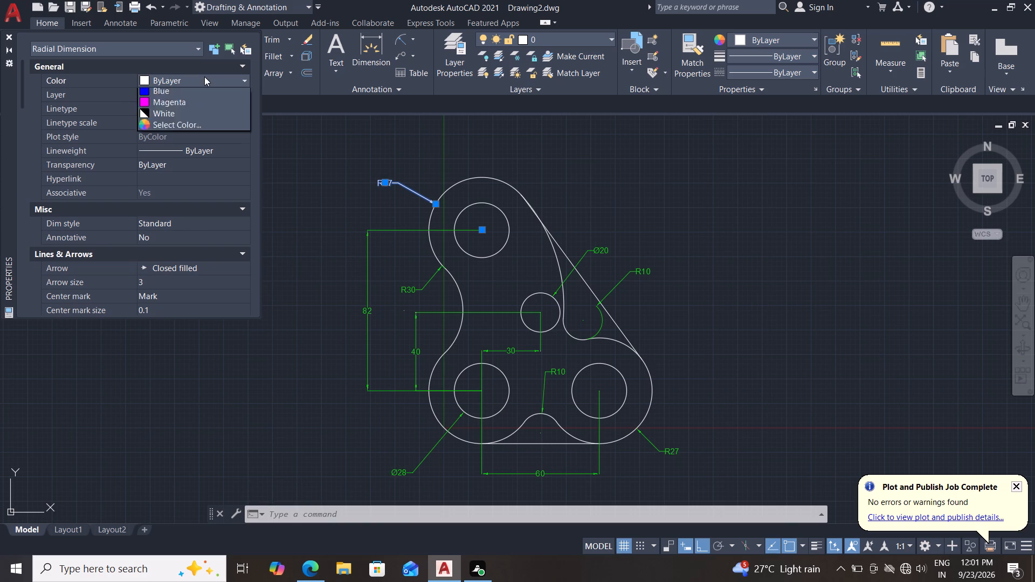
left_click(171, 136)
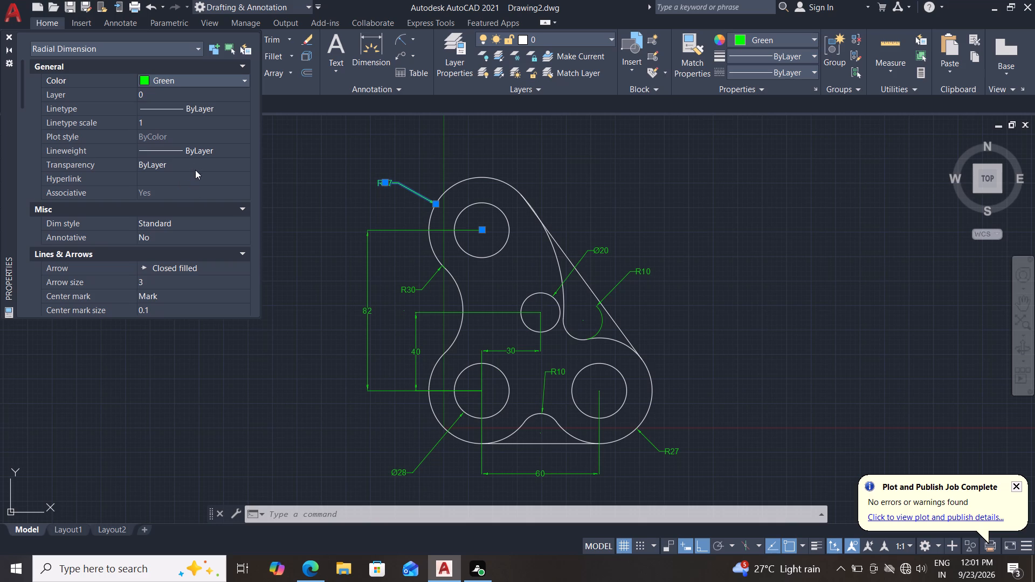
left_click_drag(195, 170, 93, 167)
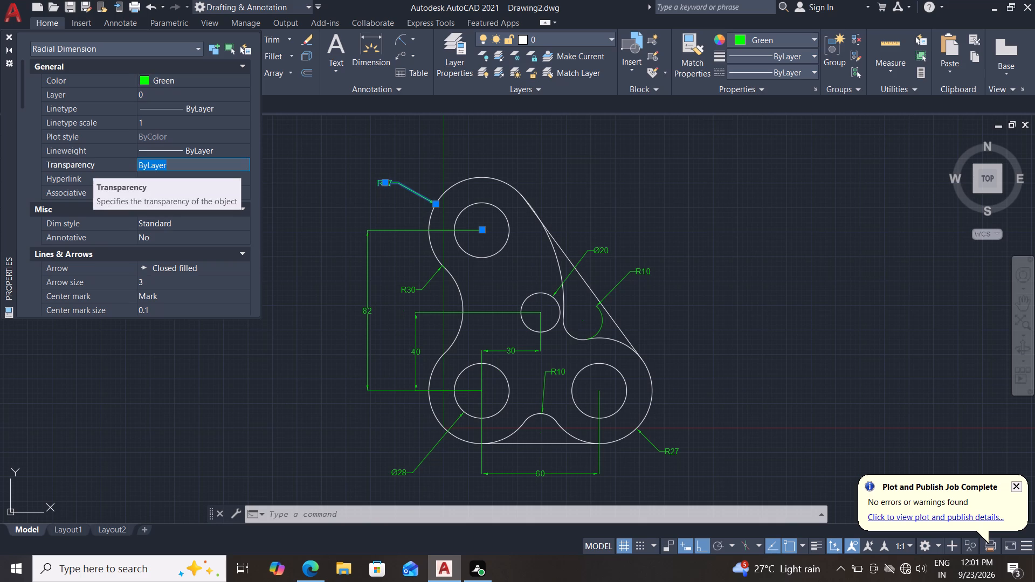
type("30")
key("Return")
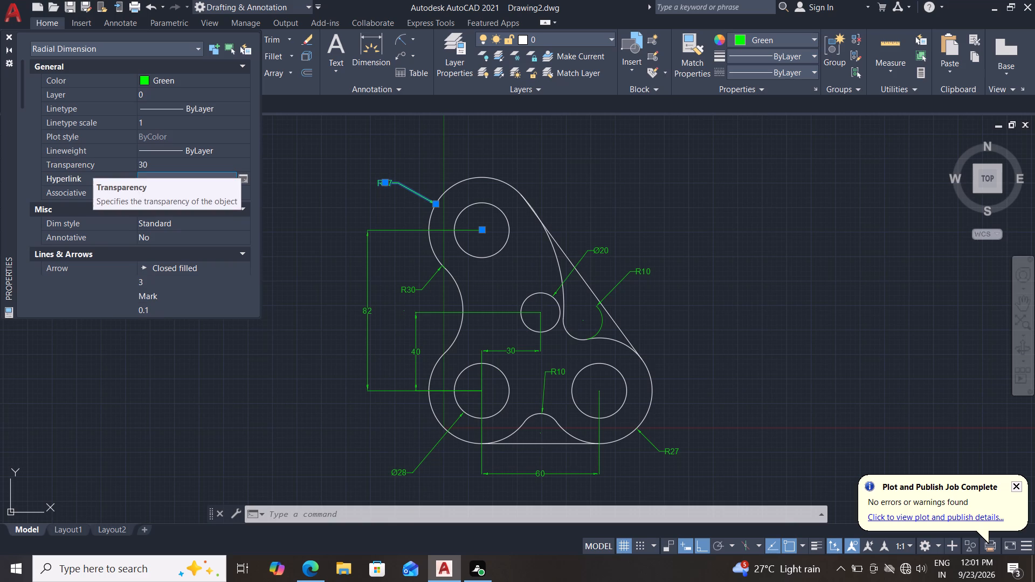
left_click(4, 36)
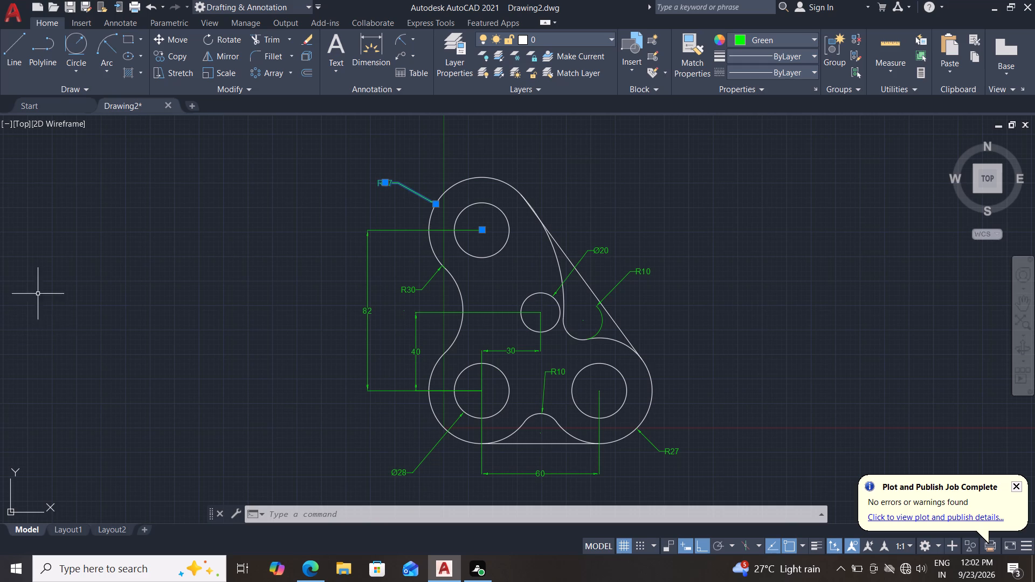
middle_click_drag(221, 323, 163, 301)
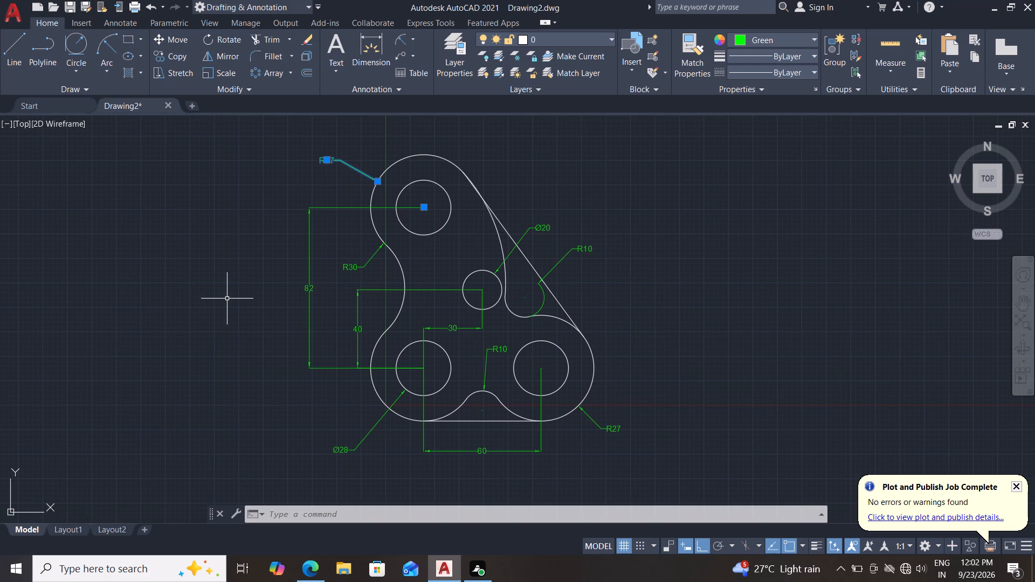
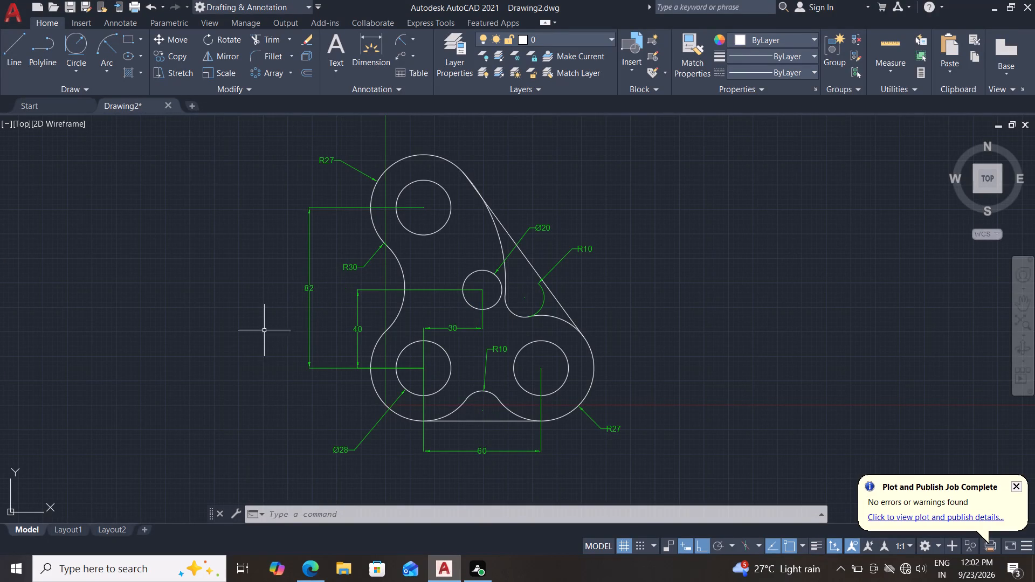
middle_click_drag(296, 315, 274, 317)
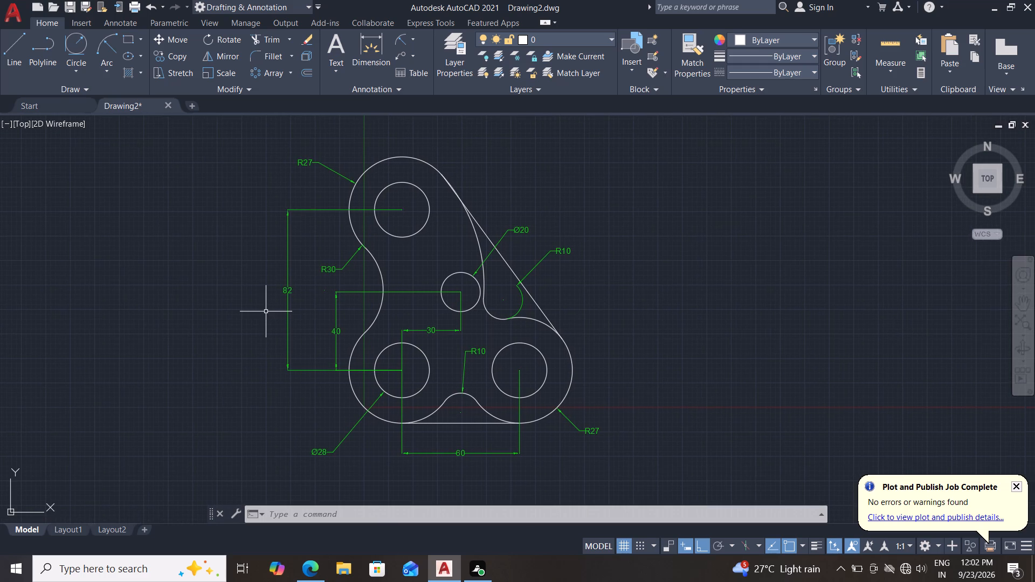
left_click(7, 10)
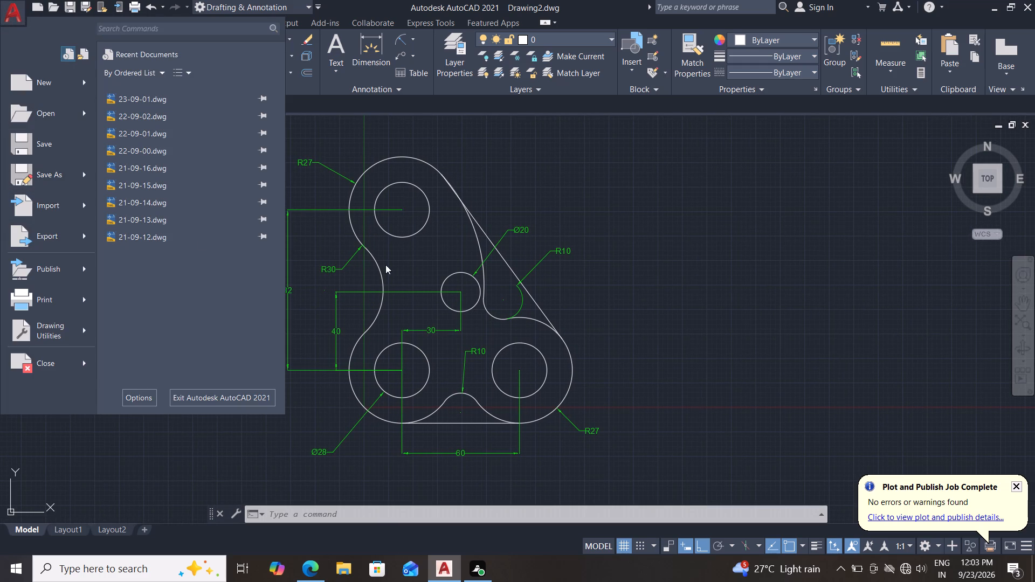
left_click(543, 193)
Rotate the text of the vertical 82 and 40 dimensions to 90 degrees with the DIMEDIT command.
key("d")
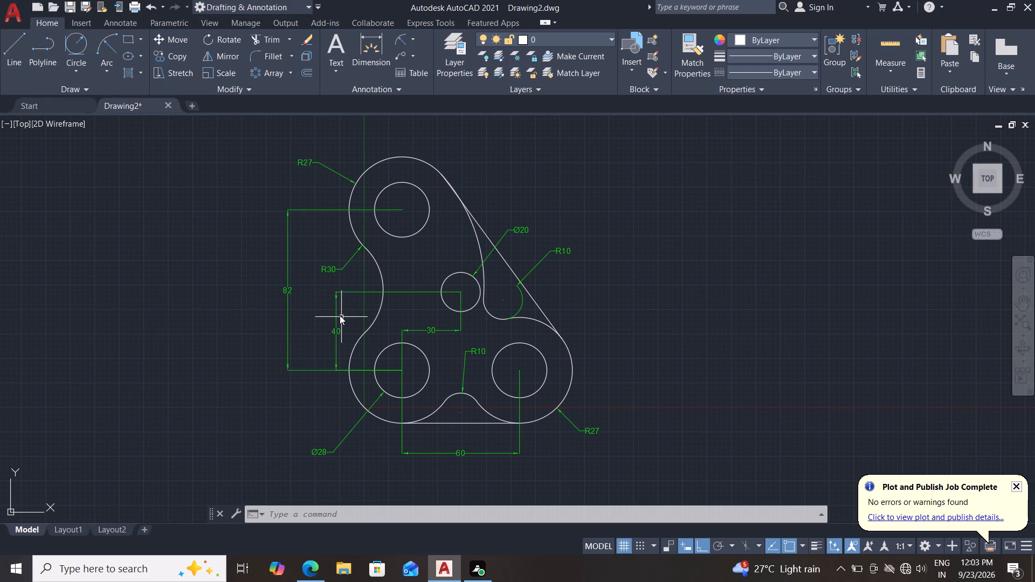
type("ed")
key("Return")
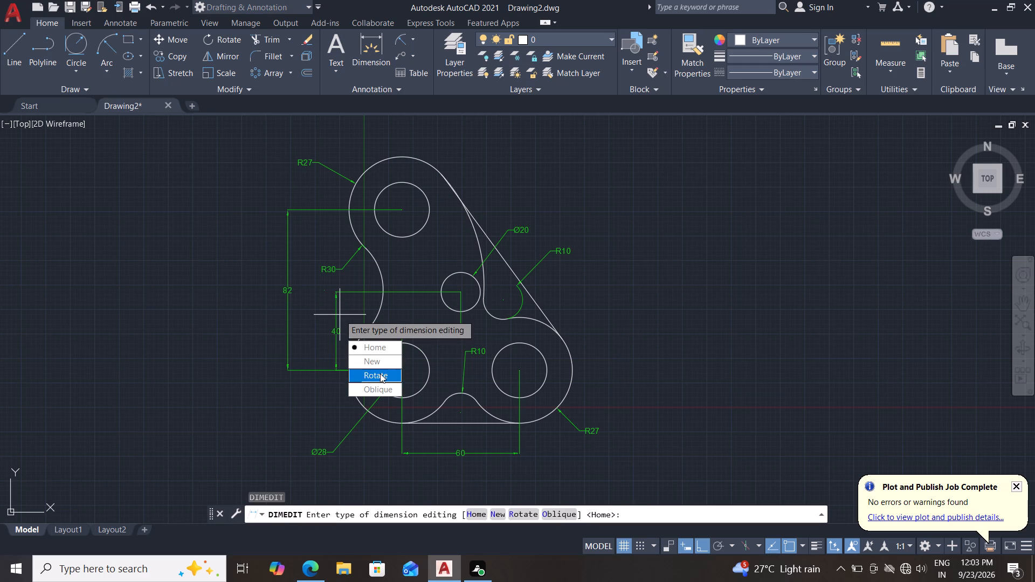
left_click_drag(380, 373, 340, 315)
key("9")
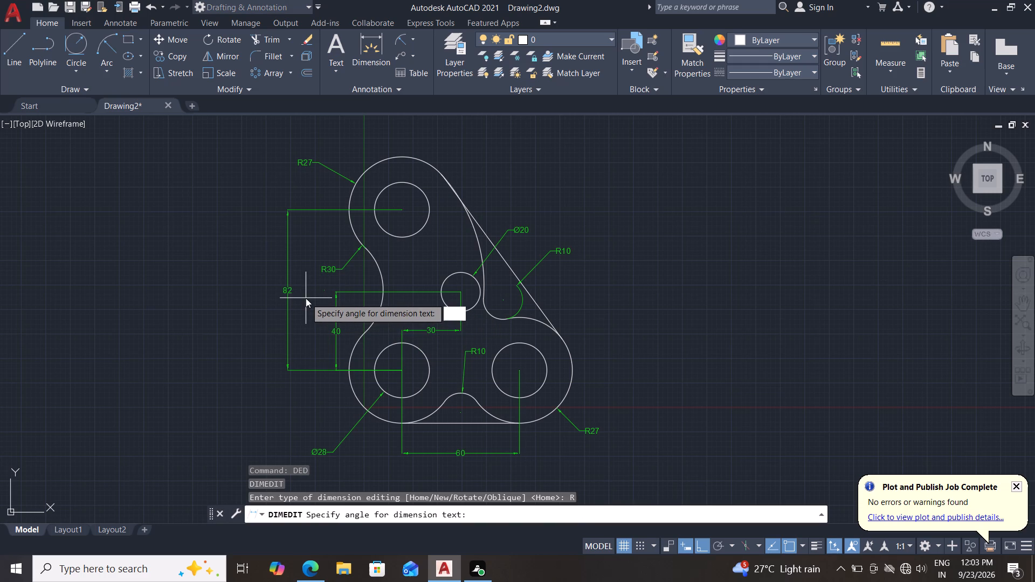
key("0")
key("Return")
left_click(282, 294)
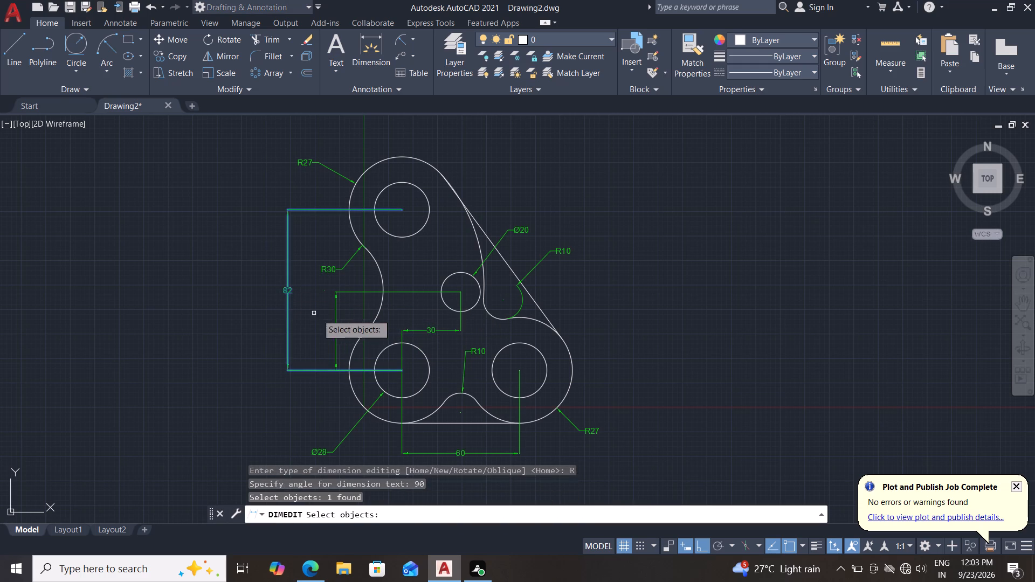
left_click(337, 325)
key("Return")
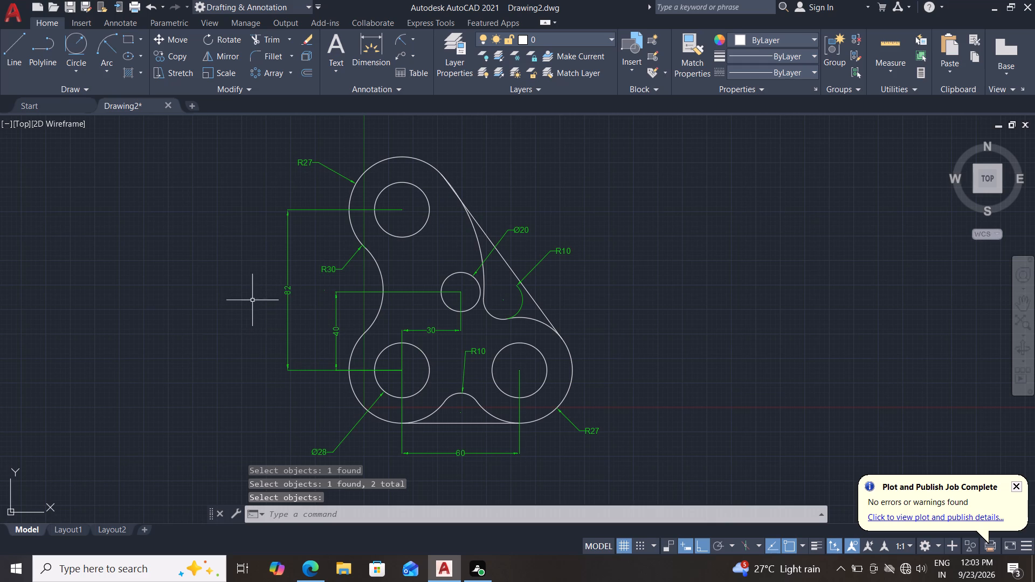
Save the drawing under the name 23-09-02 in the Documents folder as an AutoCAD 2018 drawing.
left_click(12, 13)
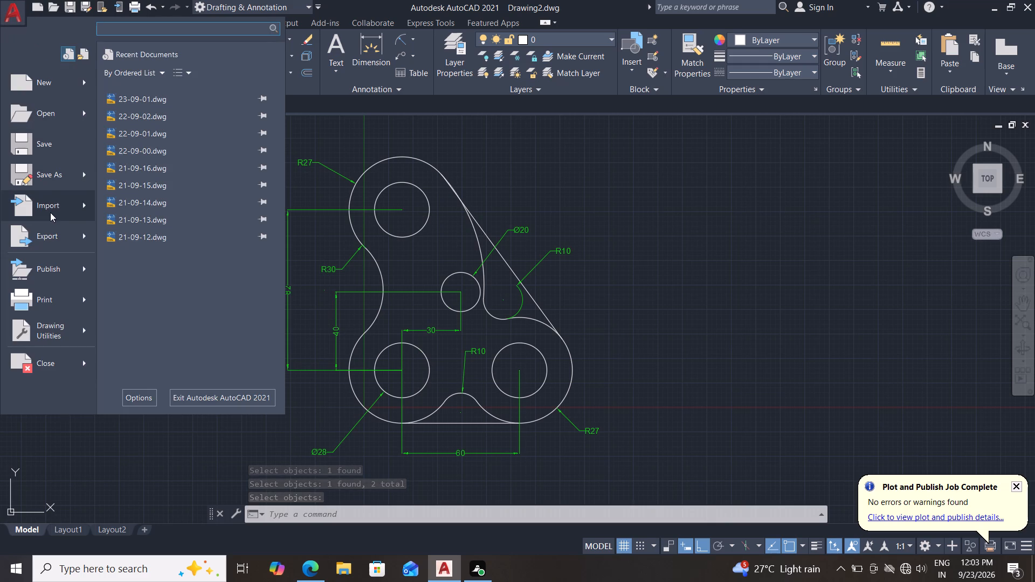
left_click(60, 178)
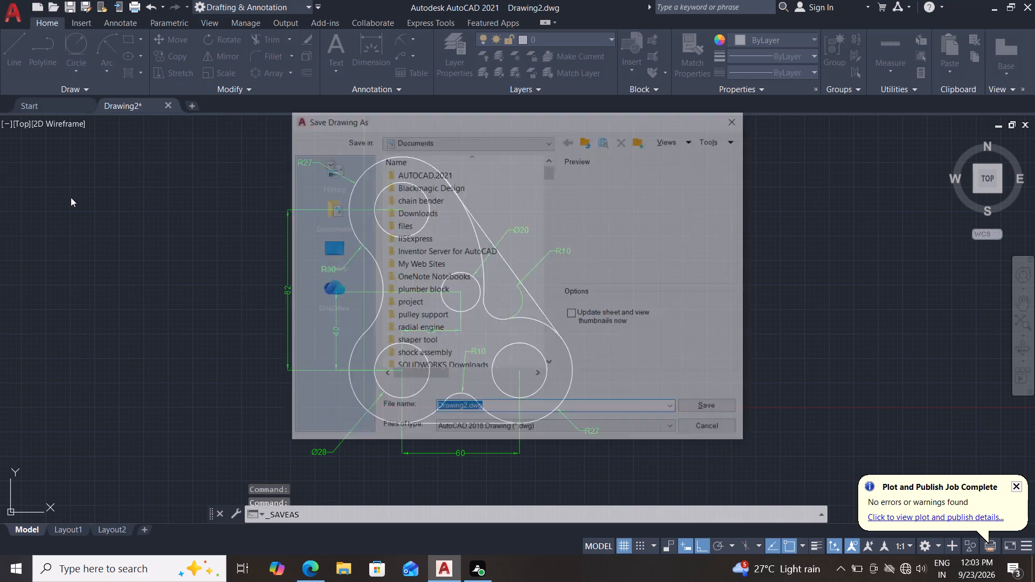
type("23-0")
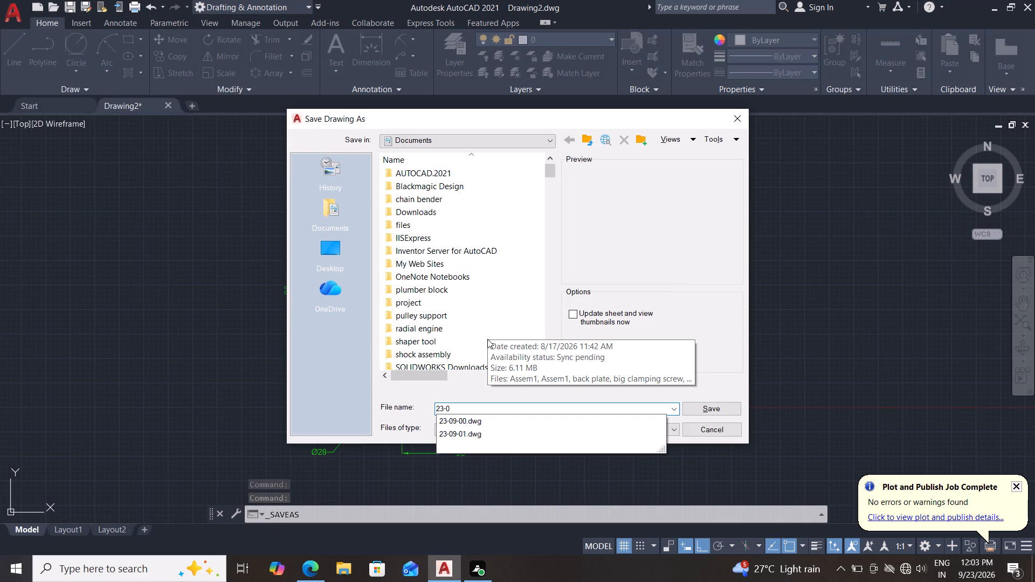
type("9-0")
key("2")
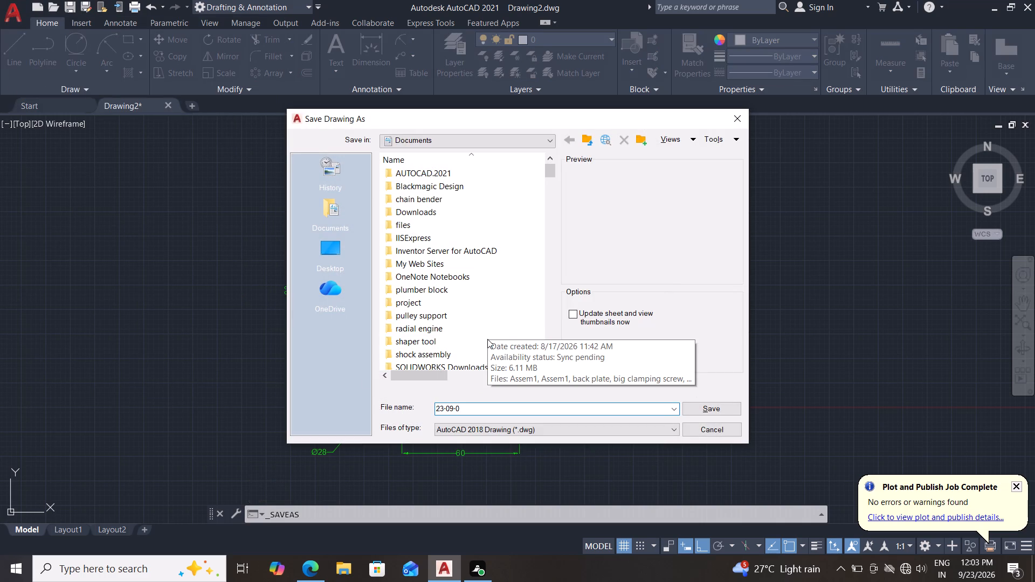
left_click(711, 405)
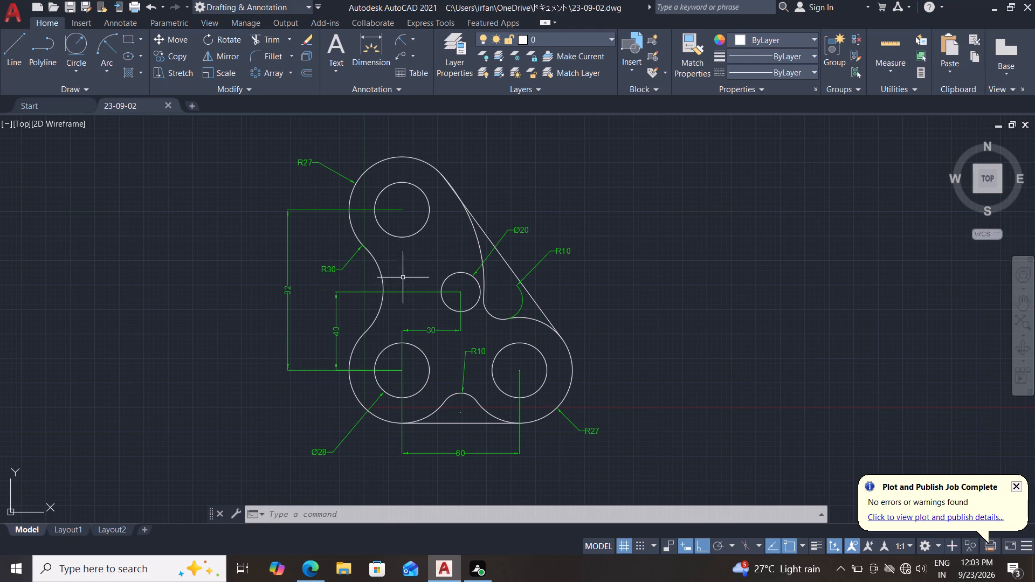
Export the drawing as the PDF file 23-09-02.pdf in the Documents folder.
left_click(17, 25)
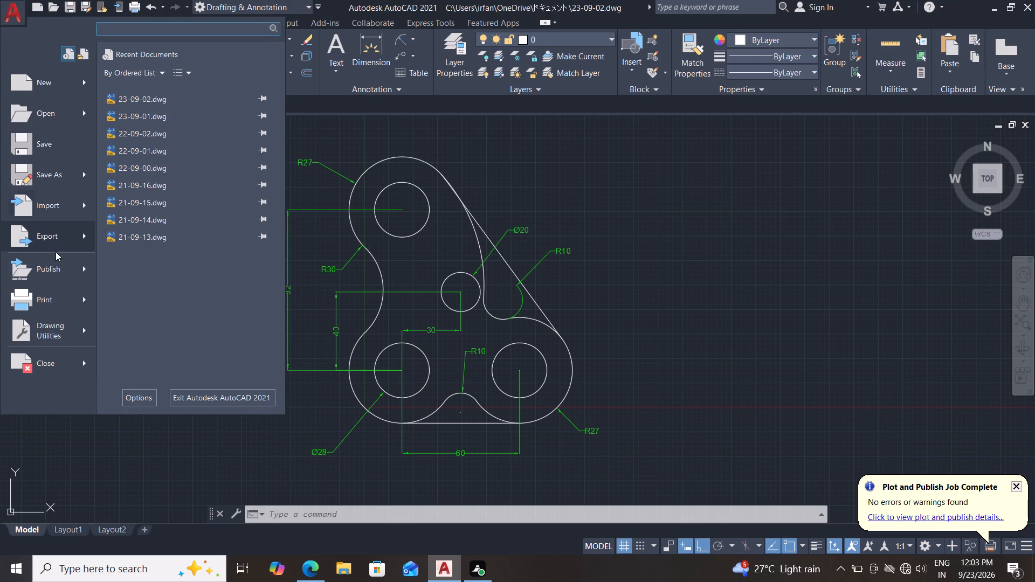
left_click(56, 252)
left_click(66, 237)
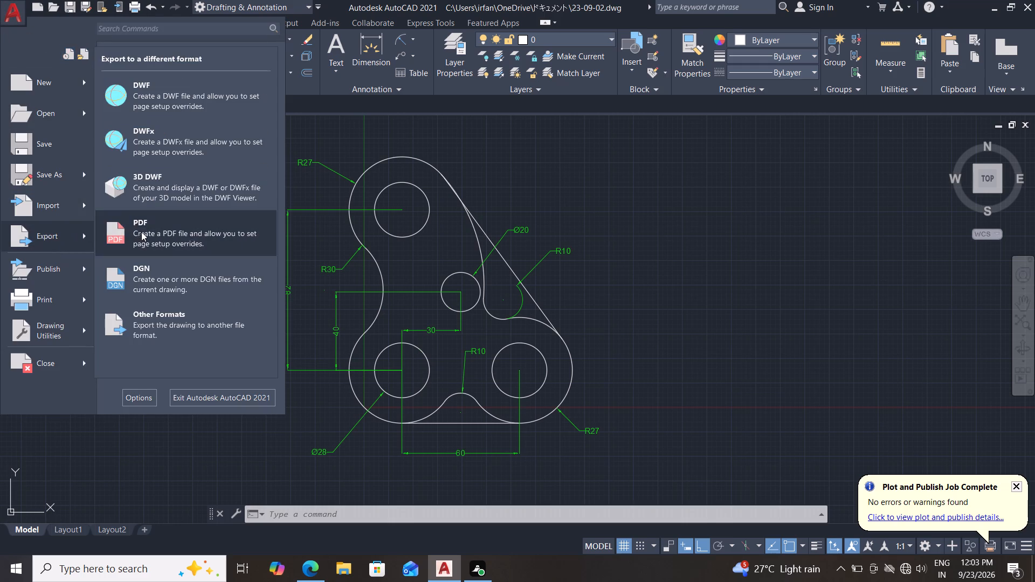
left_click(141, 232)
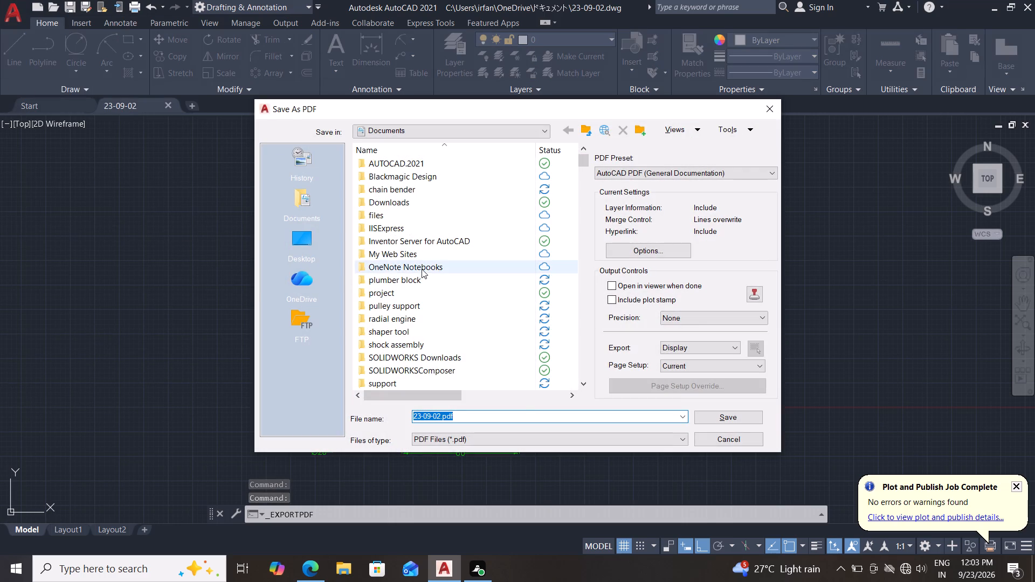
left_click(732, 424)
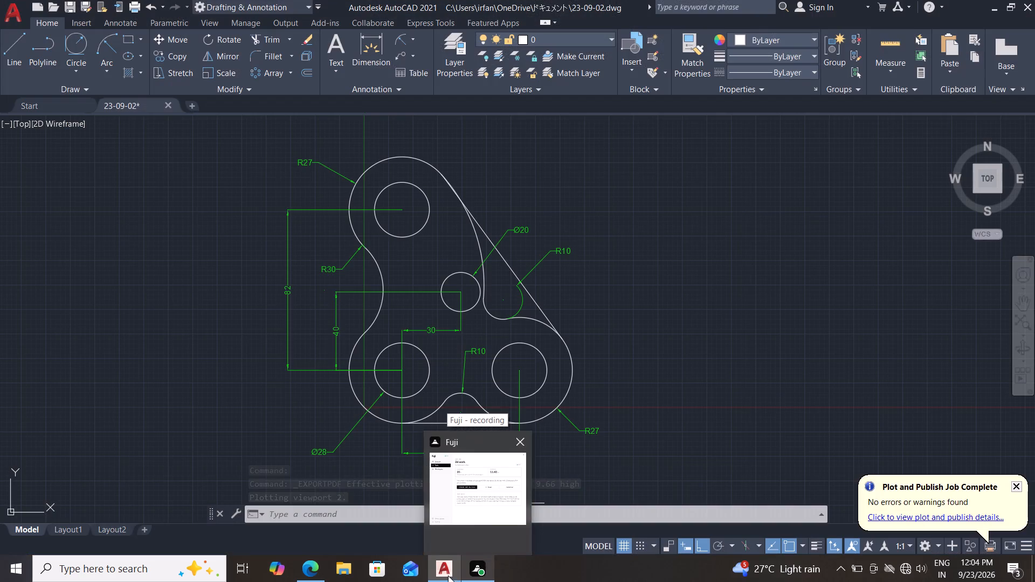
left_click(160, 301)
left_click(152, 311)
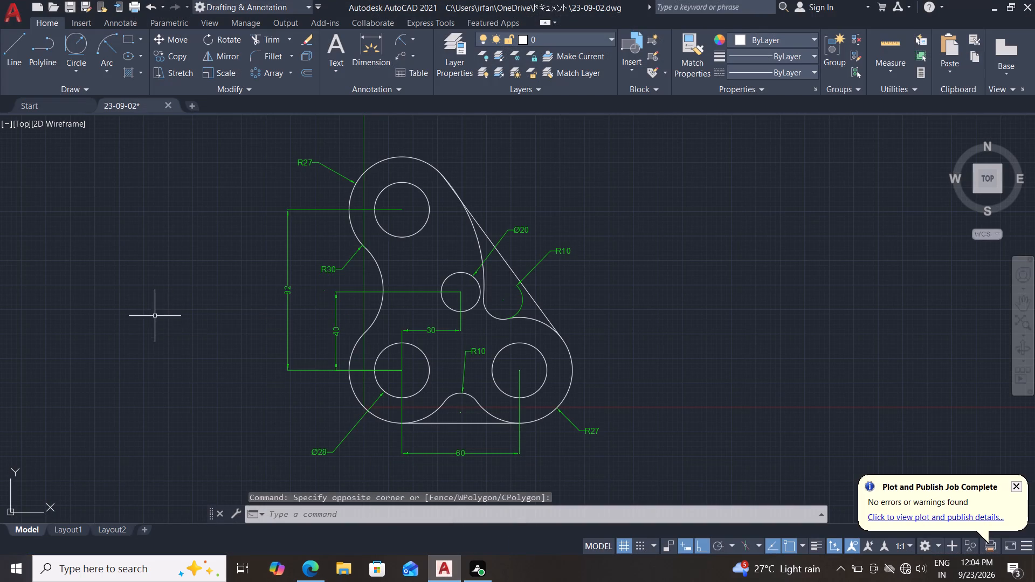